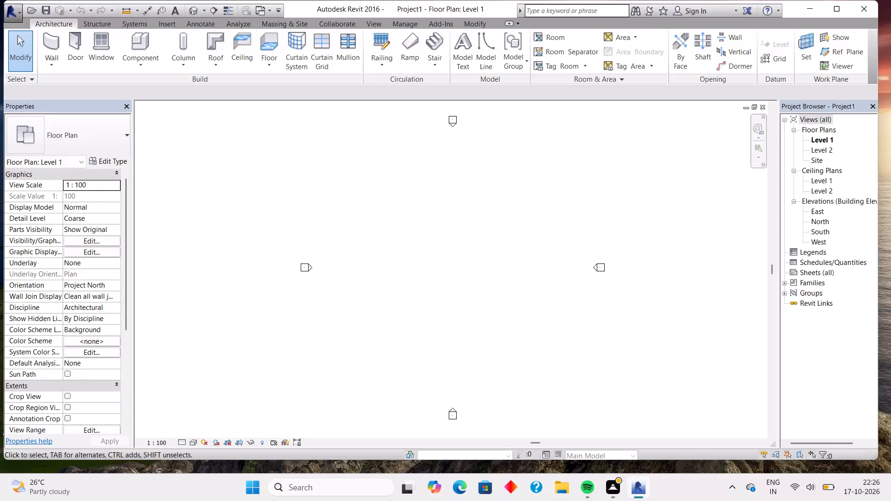
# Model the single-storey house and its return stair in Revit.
# Set the project's length units to feet and fractional inches.
pyautogui.write('un')
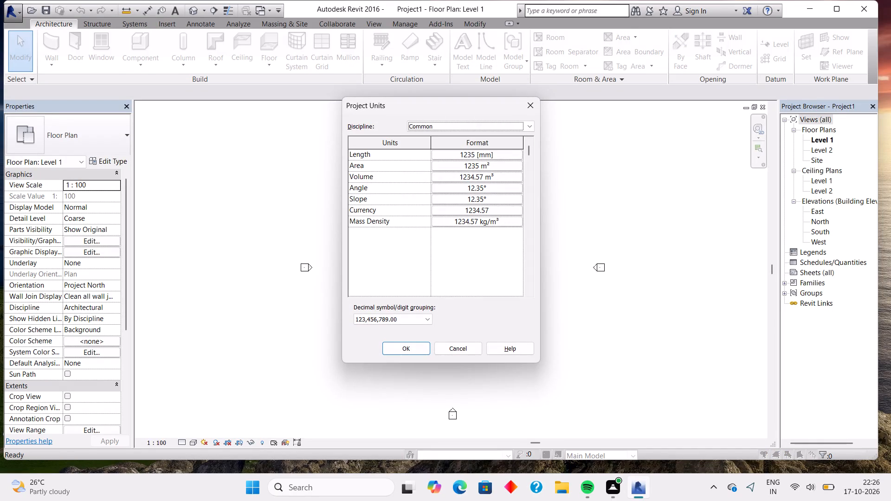
pyautogui.click(445, 155)
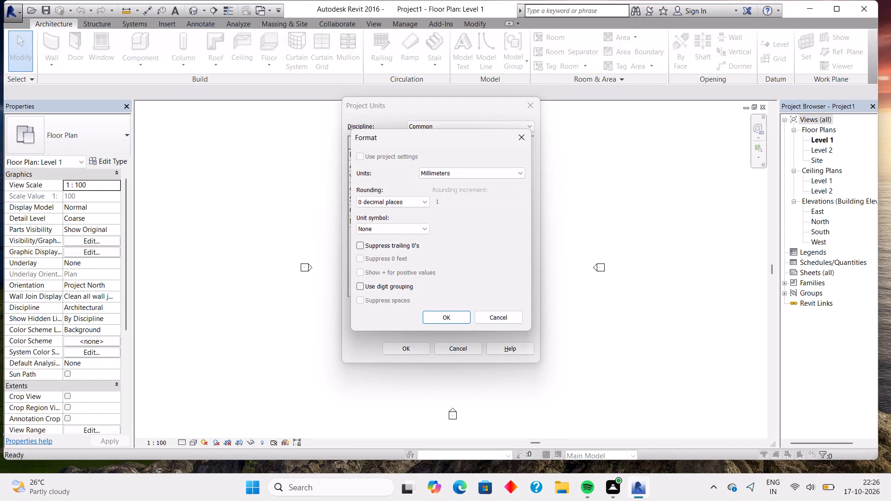
pyautogui.click(465, 178)
pyautogui.click(462, 188)
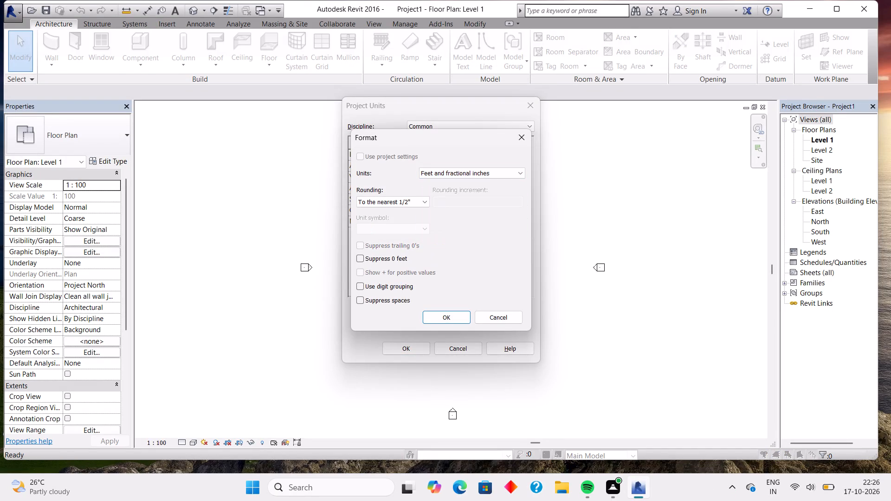
pyautogui.click(459, 316)
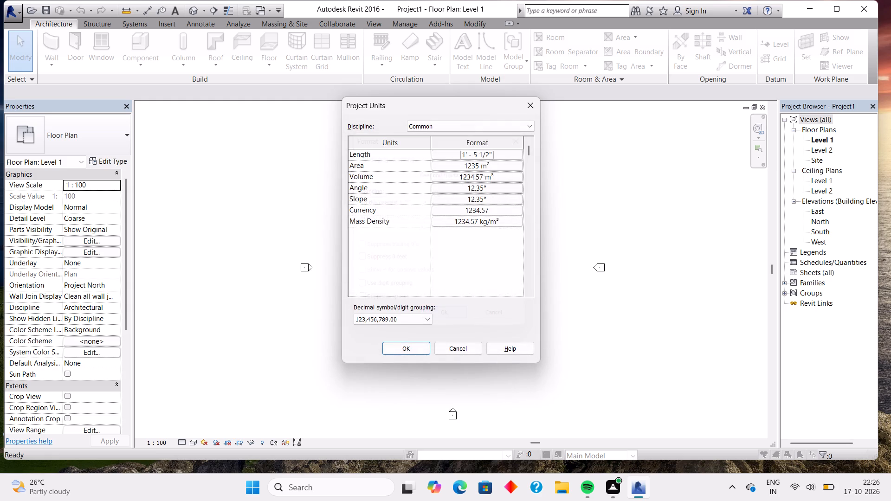
pyautogui.click(412, 347)
# Draw a closed rectangle of Generic - 200mm exterior walls, 40' wide by 33'4" deep, between the elevation markers.
pyautogui.click(46, 46)
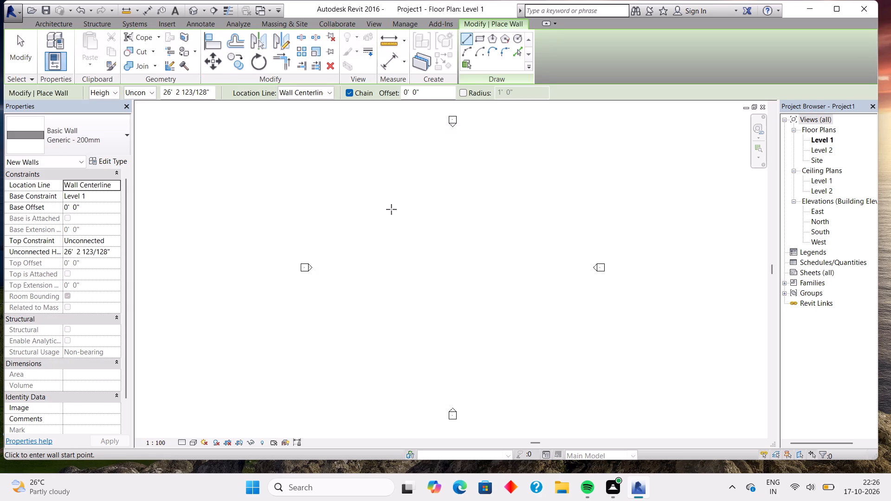
pyautogui.click(391, 201)
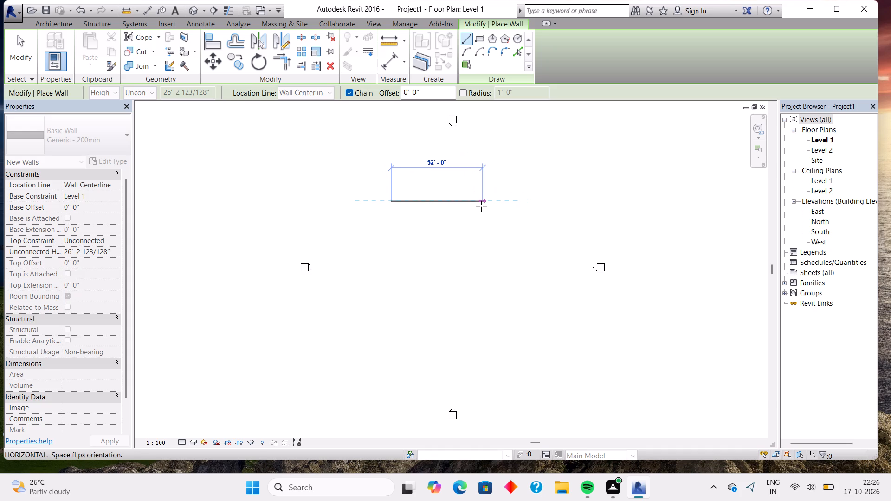
pyautogui.write('40')
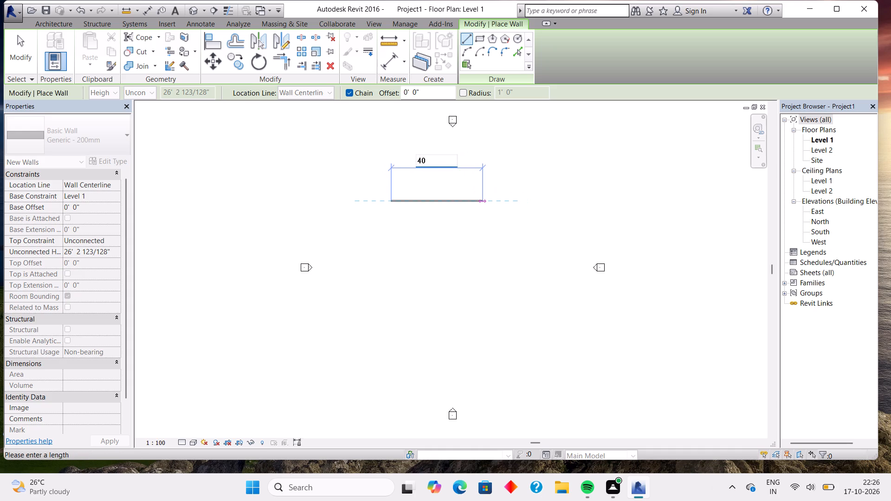
pyautogui.press('Return')
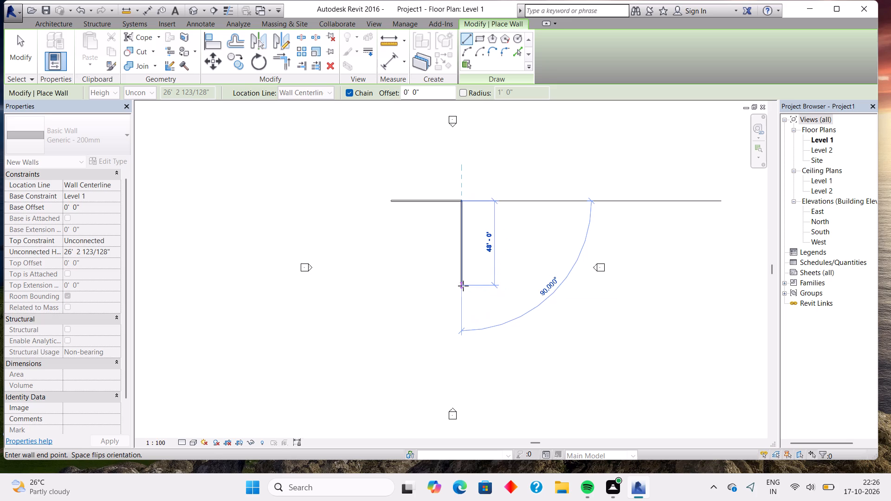
pyautogui.write('33')
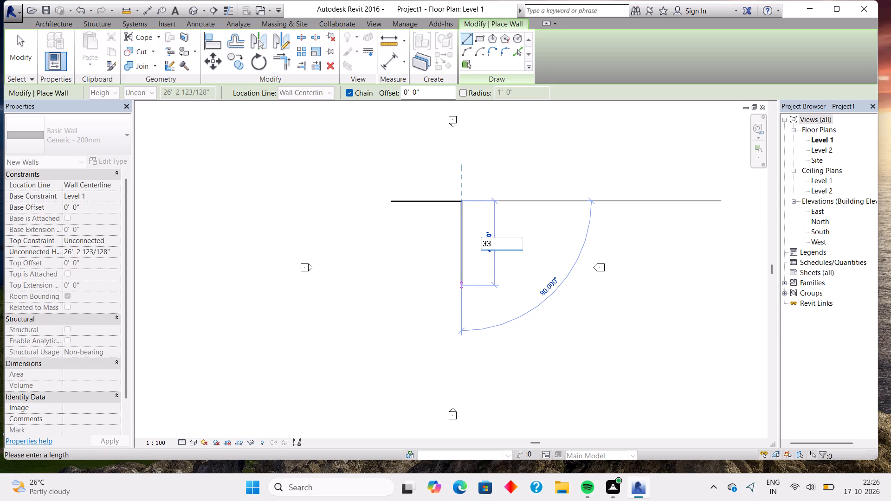
pyautogui.press("'")
pyautogui.press('4')
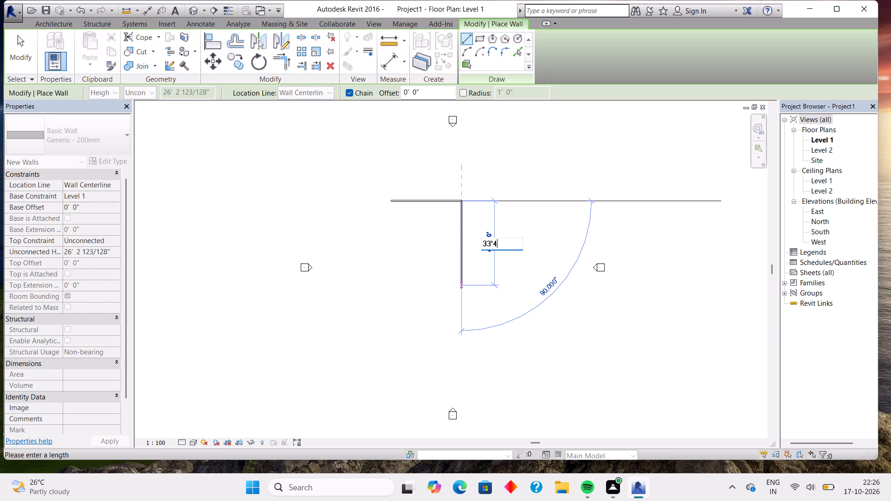
pyautogui.hotkey('shift', '"')
pyautogui.press('Return')
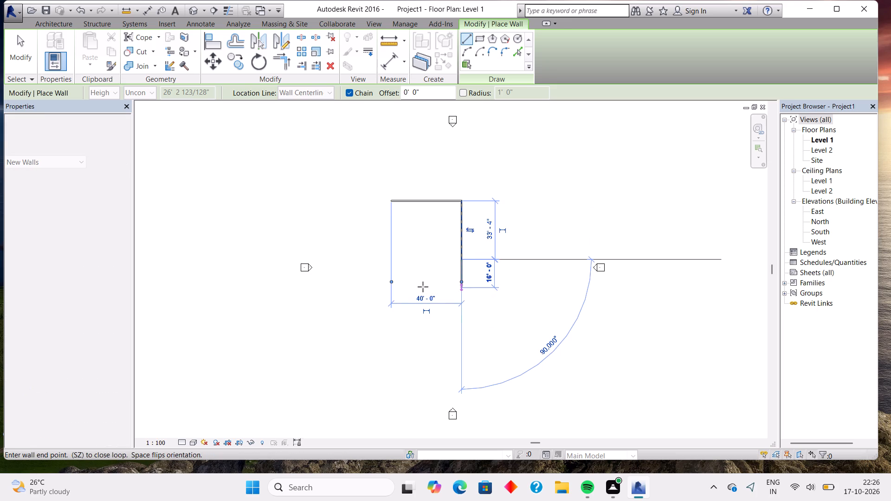
pyautogui.click(389, 261)
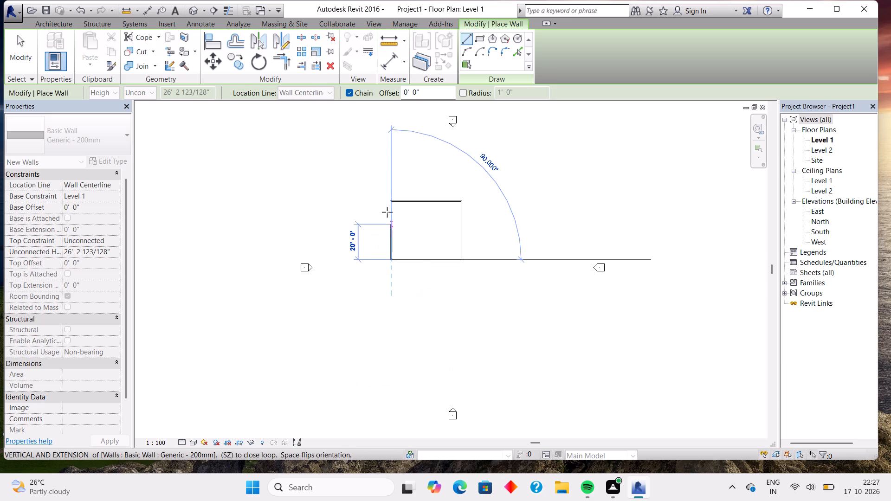
pyautogui.click(388, 204)
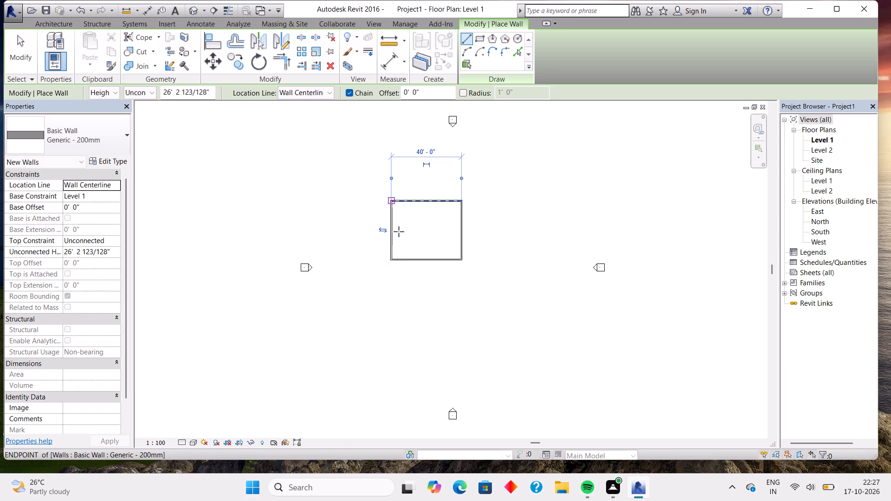
# Enclose a northwest corner room with a 10'-6" wall starting 12' down the west wall and a perpendicular wall up to the north wall.
pyautogui.scroll(10, 495, 223)
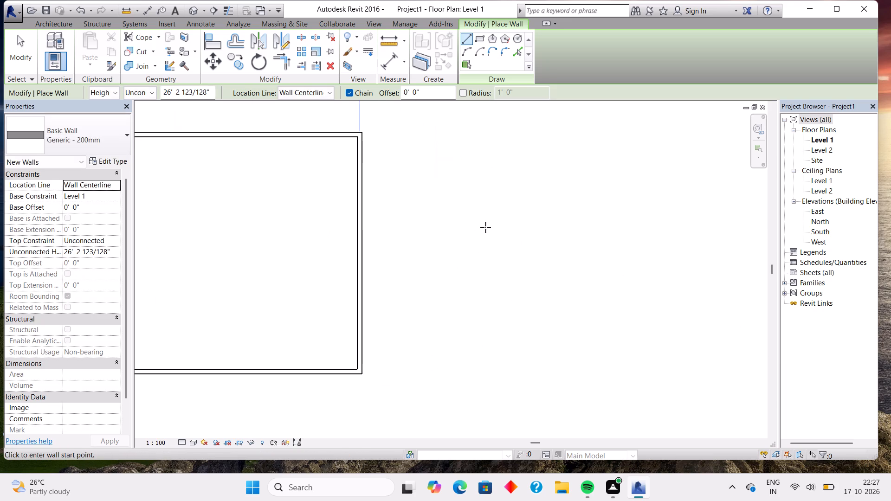
pyautogui.scroll(-2, 457, 239)
pyautogui.moveTo(457, 238); pyautogui.dragTo(669, 265, button='middle')
pyautogui.scroll(2, 669, 265)
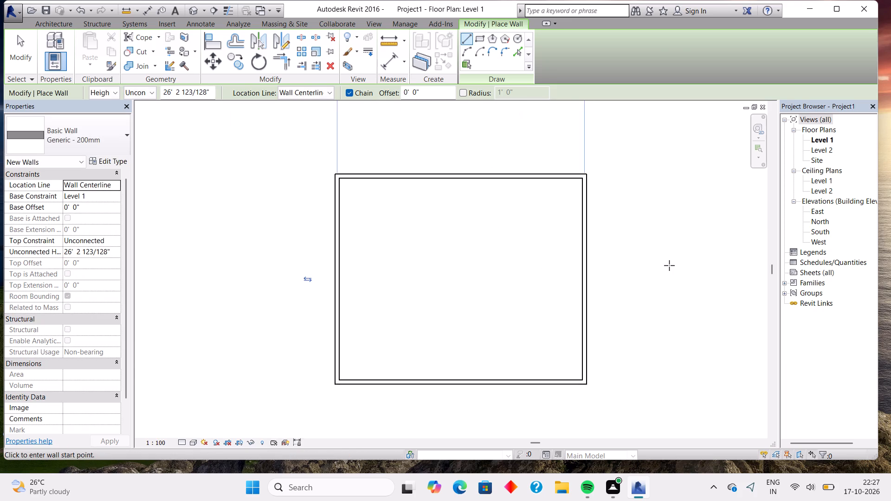
pyautogui.moveTo(617, 298); pyautogui.dragTo(632, 275, button='middle')
pyautogui.press('Escape')
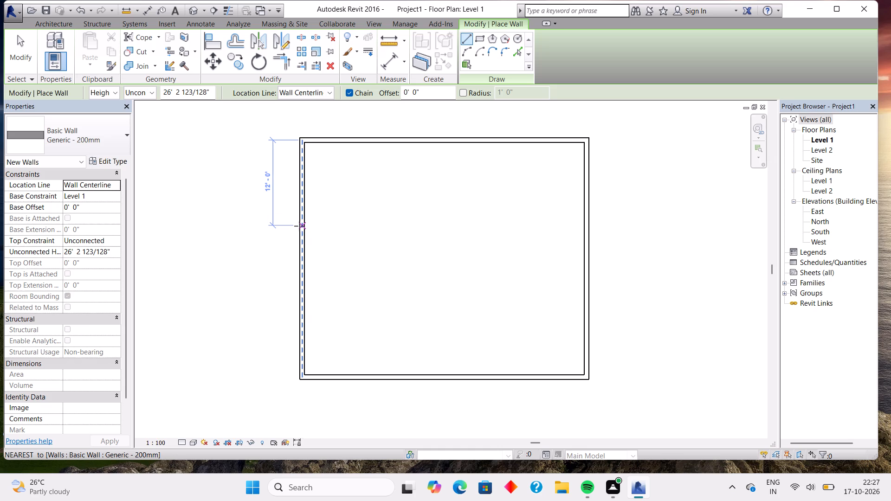
pyautogui.click(299, 226)
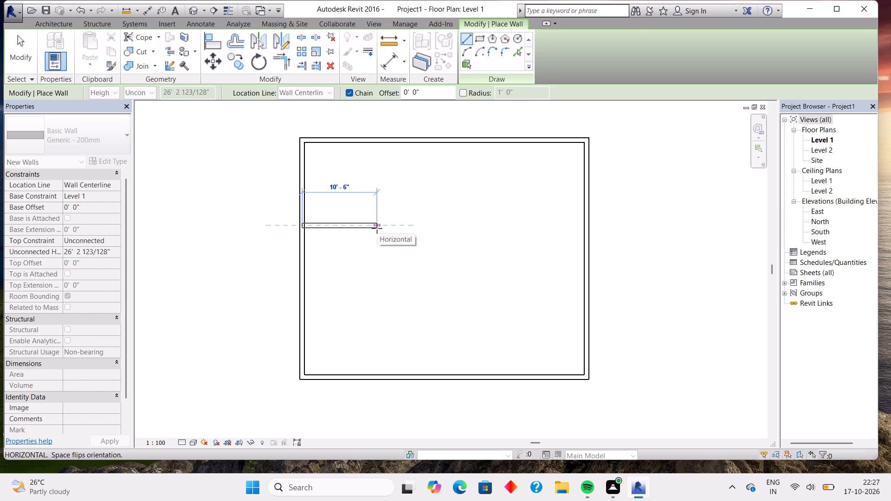
pyautogui.click(377, 228)
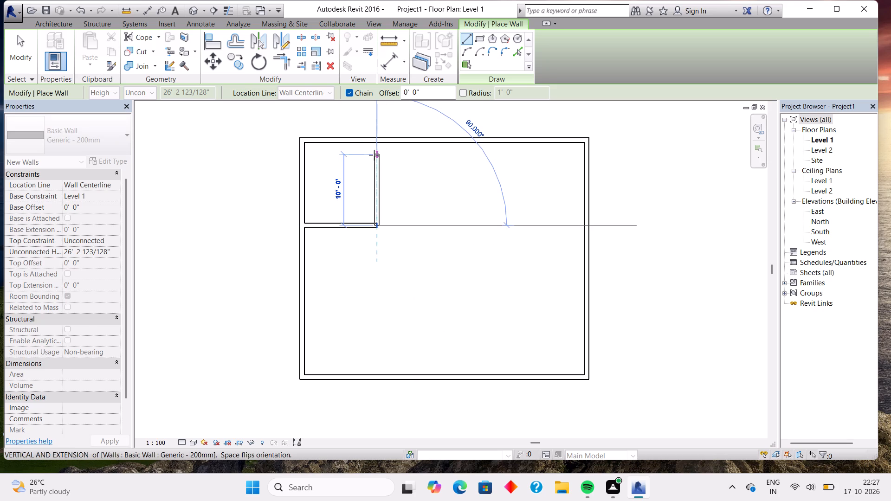
pyautogui.click(374, 148)
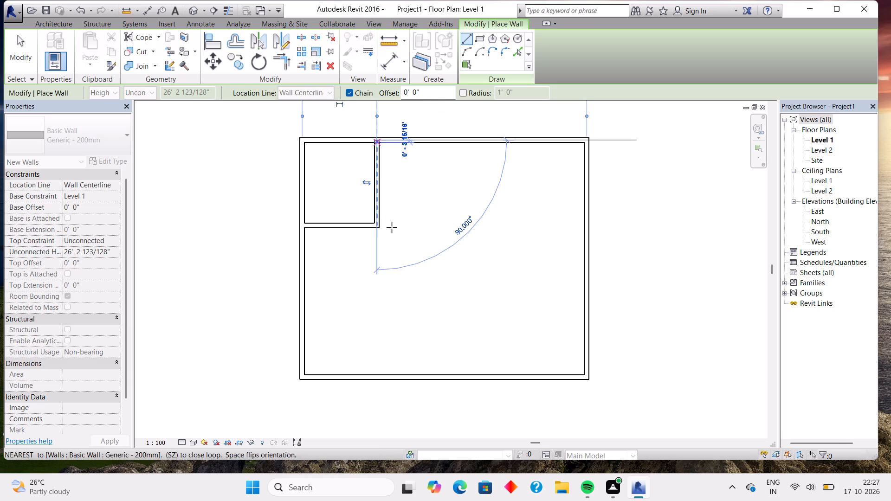
pyautogui.press('Escape')
# Check the corner room's clear width between its side walls using an Aligned dimension referenced to Faces of core.
pyautogui.click(380, 61)
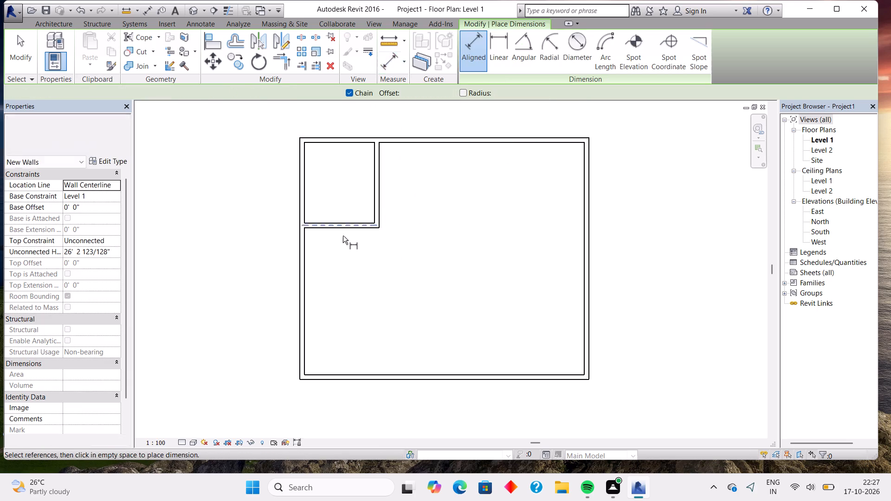
pyautogui.scroll(5, 342, 236)
pyautogui.moveTo(372, 150); pyautogui.dragTo(396, 274, button='middle')
pyautogui.scroll(-1, 396, 274)
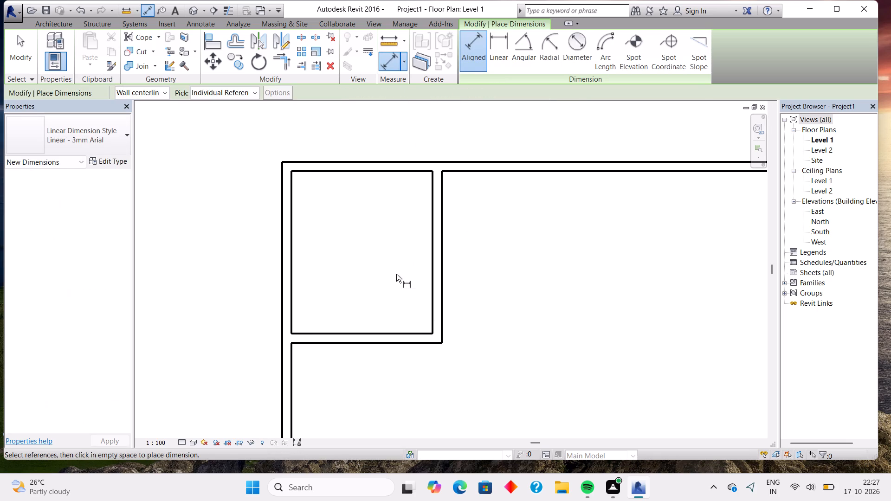
pyautogui.click(304, 250)
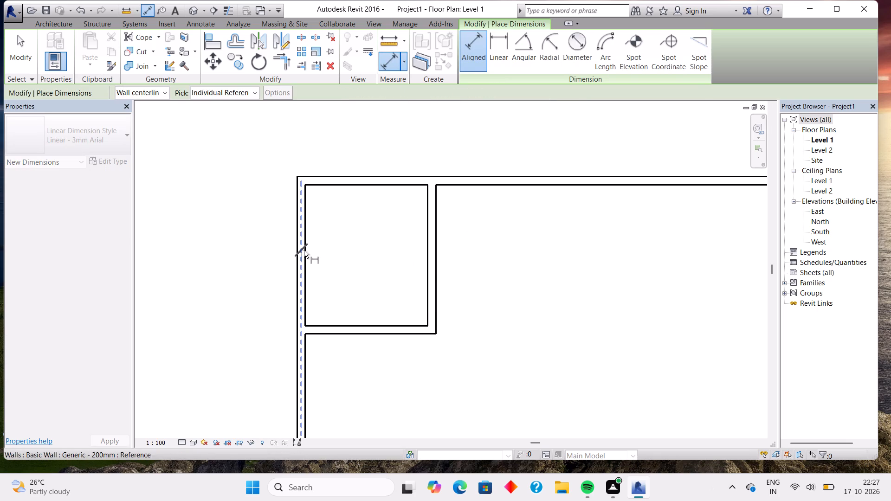
pyautogui.press('Escape')
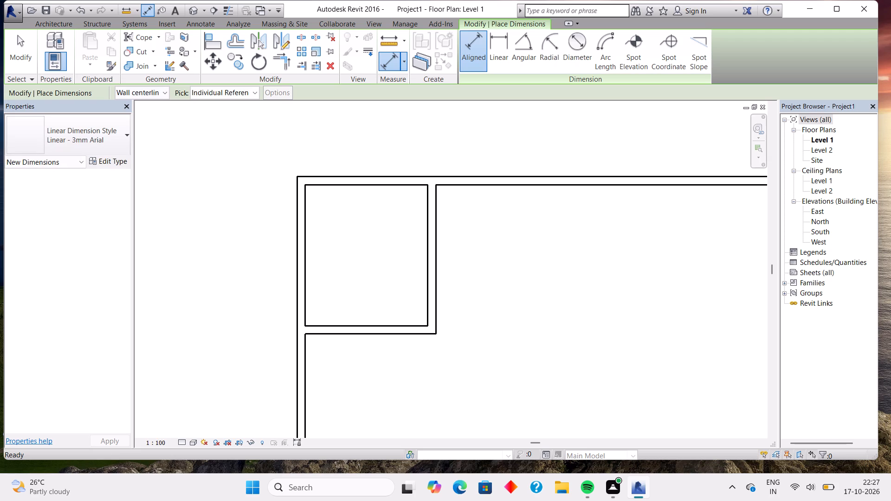
pyautogui.click(162, 85)
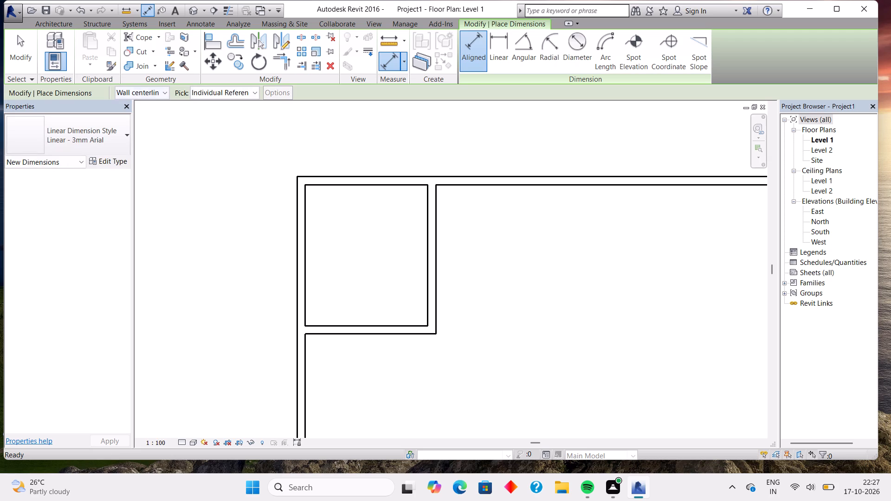
pyautogui.click(162, 90)
pyautogui.click(158, 135)
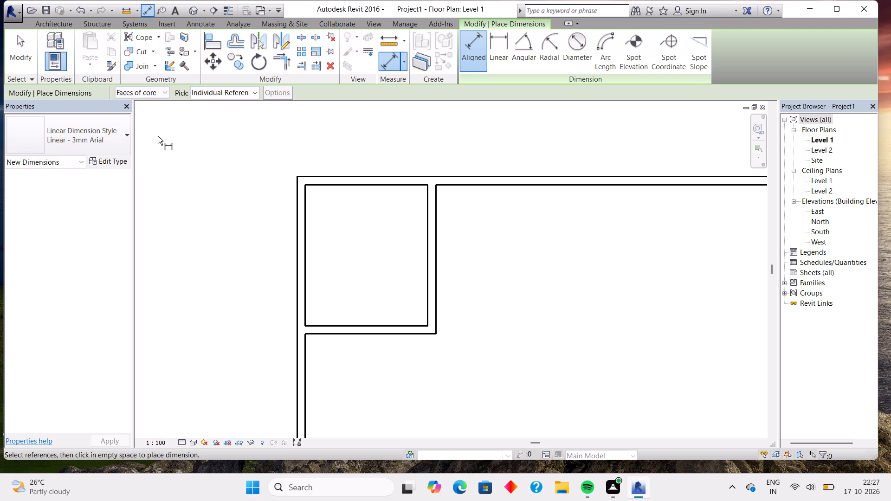
pyautogui.click(304, 230)
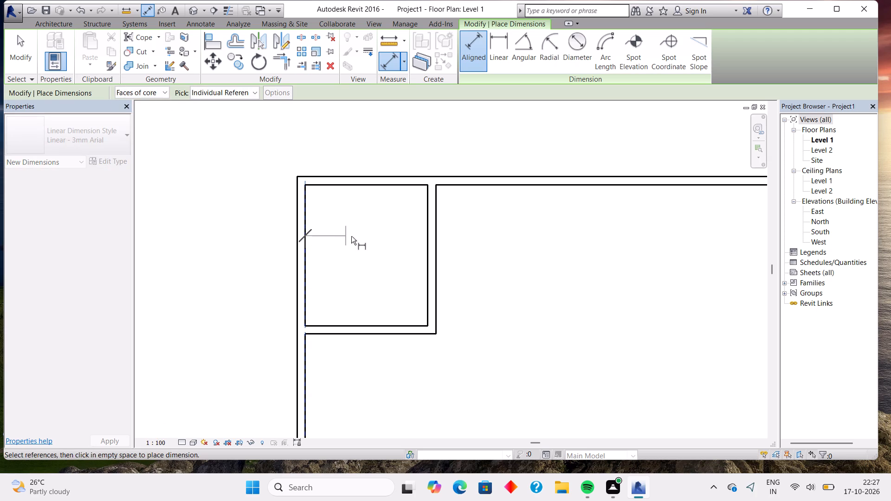
pyautogui.click(428, 220)
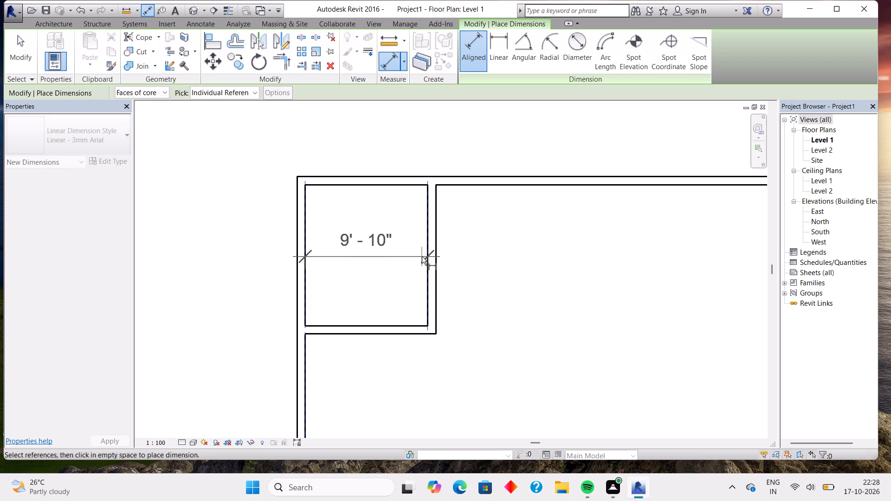
pyautogui.press('Escape')
pyautogui.press('Escape')
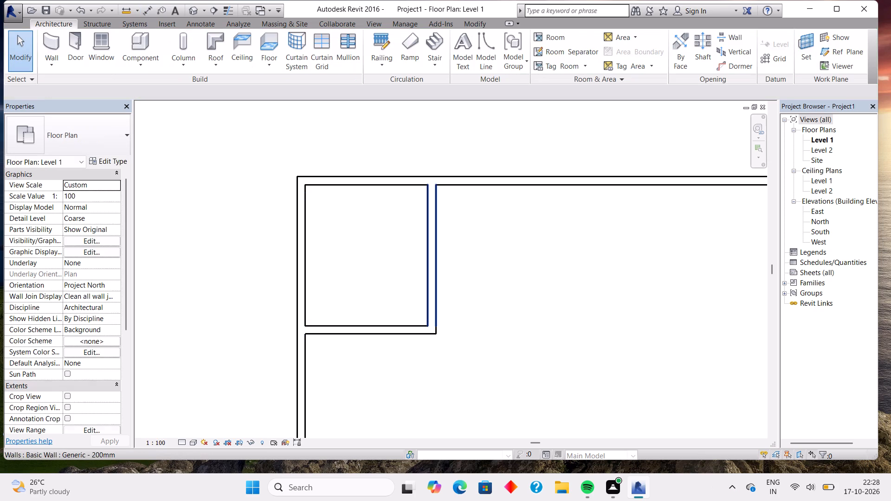
# Nudge the corner room's east partition toward the west exterior wall until their centerlines are 9'-9" apart.
pyautogui.click(430, 246)
pyautogui.press('Left')
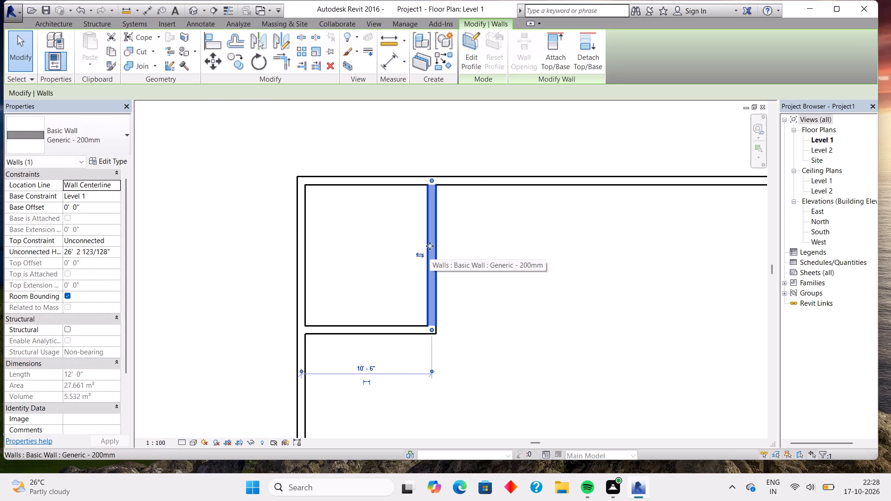
pyautogui.press('Left')
pyautogui.press('Left')
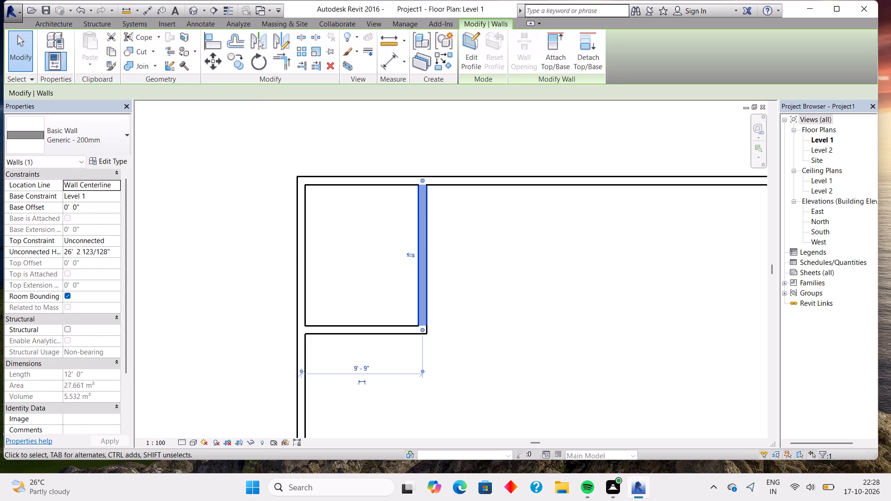
pyautogui.click(307, 235)
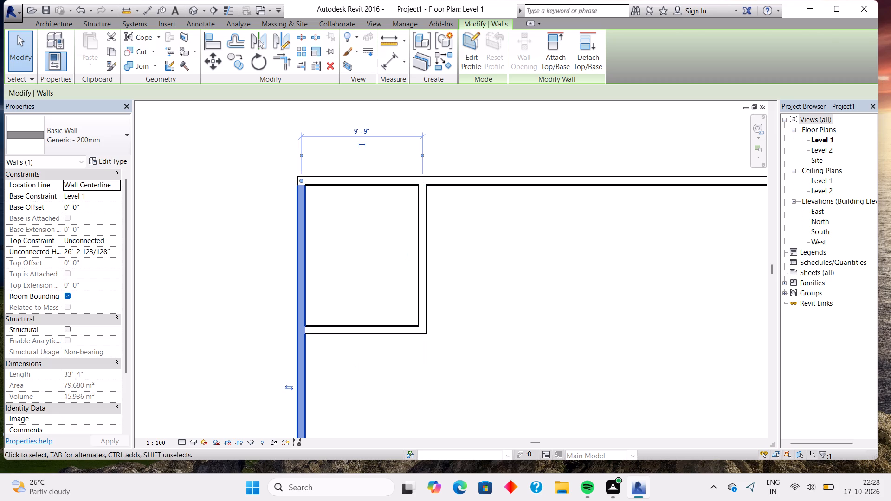
pyautogui.press('Escape')
# Check the northwest corner room's clear width between its side walls using an Aligned dimension referenced to Faces of core.
pyautogui.click(53, 46)
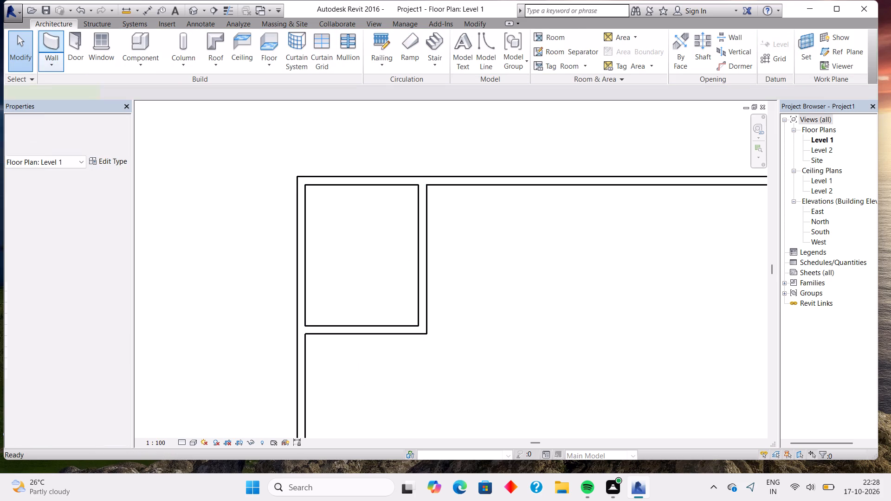
pyautogui.click(392, 55)
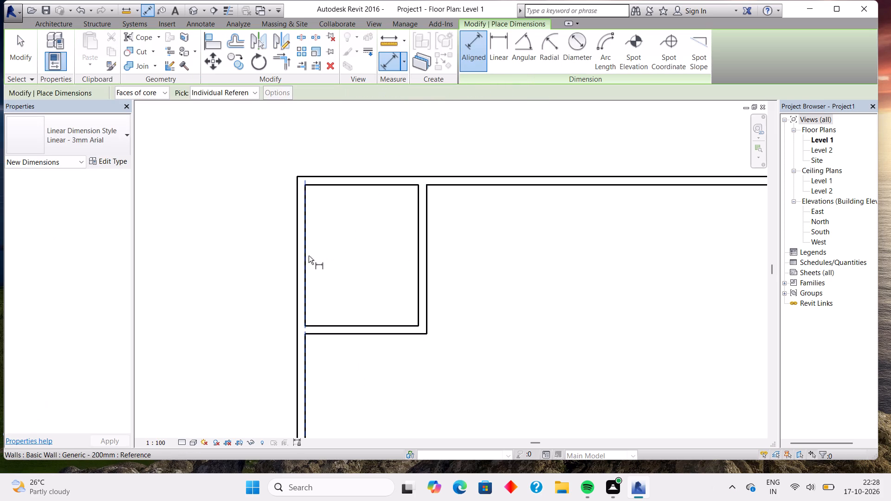
pyautogui.click(307, 256)
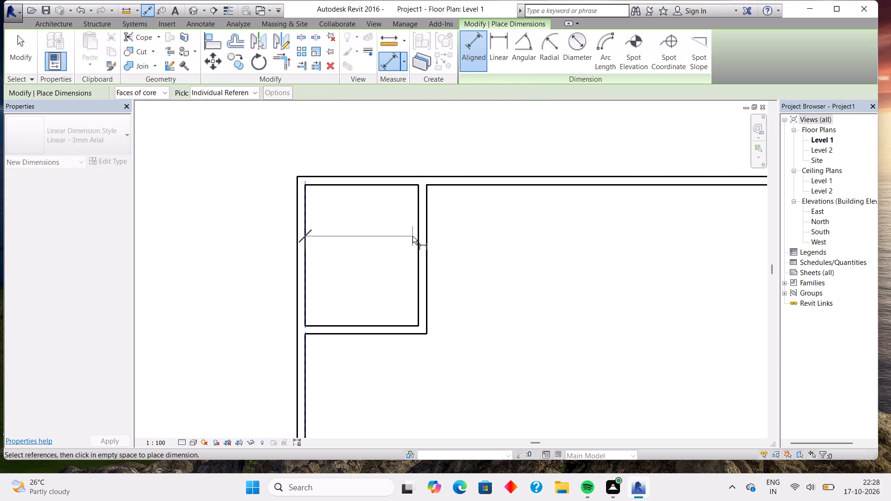
pyautogui.click(418, 233)
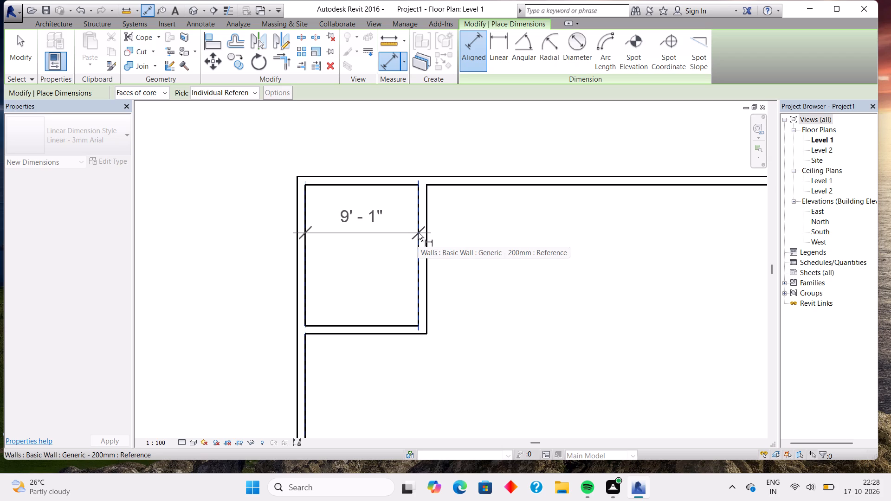
pyautogui.press('Escape')
pyautogui.scroll(2, 418, 233)
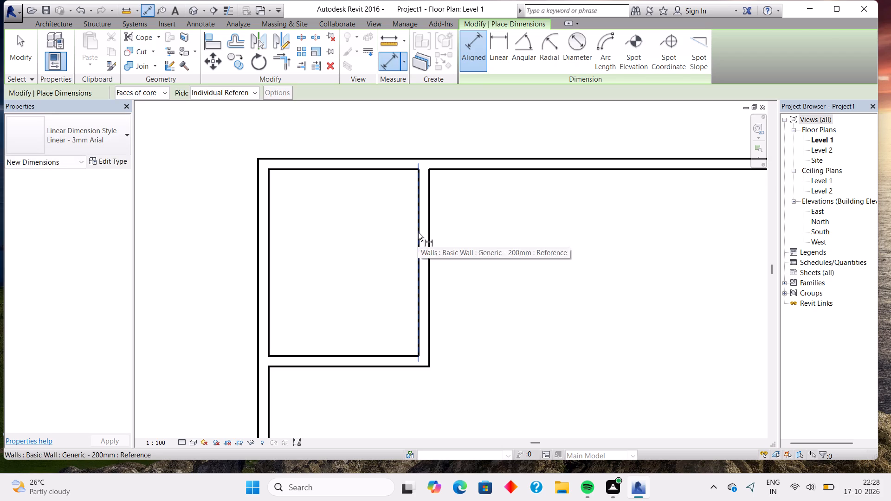
pyautogui.press('Escape')
# Nudge the corner room's east partition toward the west exterior wall until their centerlines are 9'-7" apart.
pyautogui.click(418, 233)
pyautogui.press('Left')
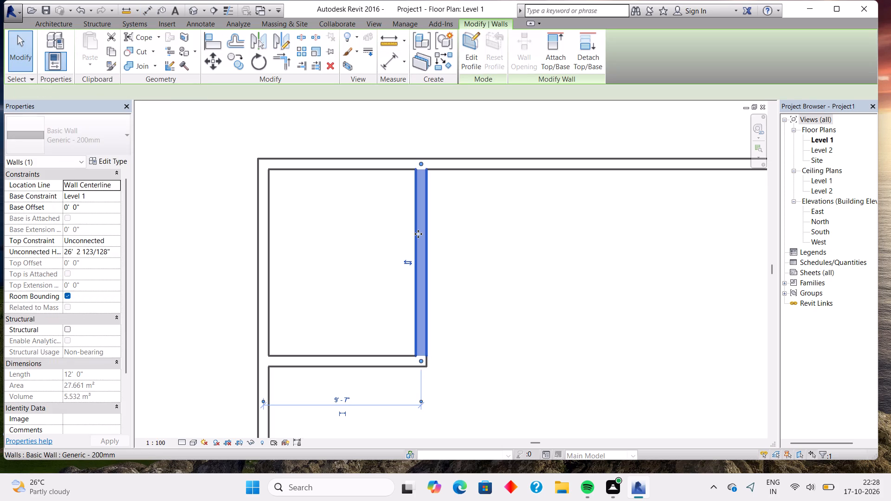
pyautogui.press('Escape')
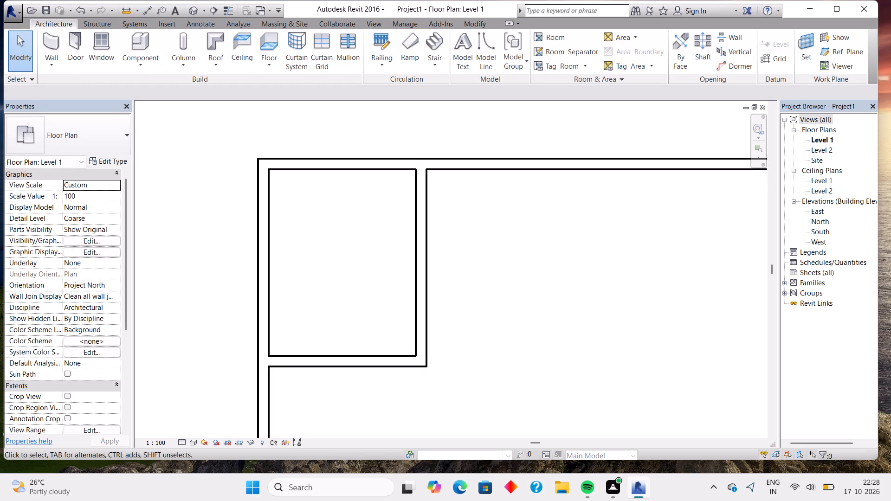
# Check the corner room's clear depth between the north exterior wall and its south partition using an Aligned dimension.
pyautogui.click(39, 43)
pyautogui.click(383, 58)
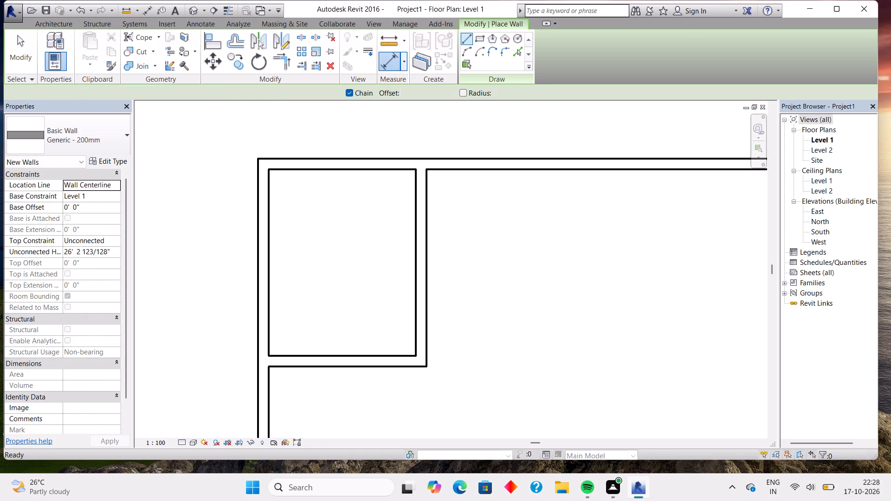
pyautogui.click(340, 170)
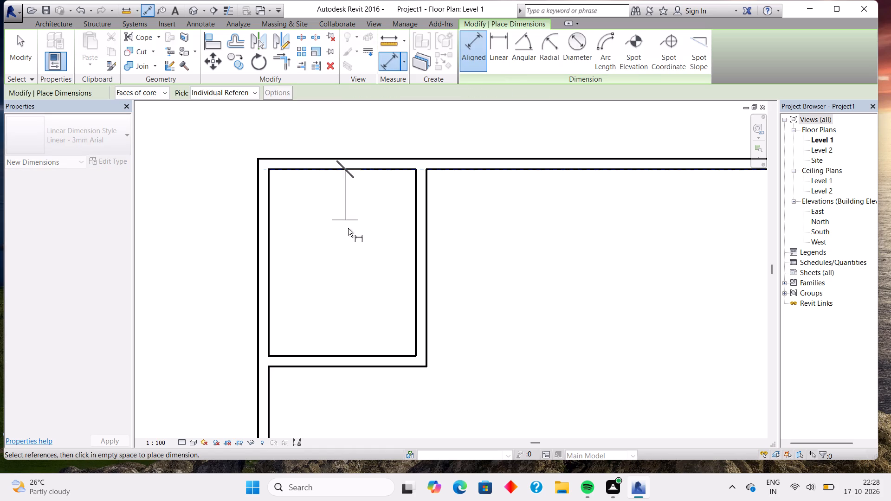
pyautogui.click(346, 355)
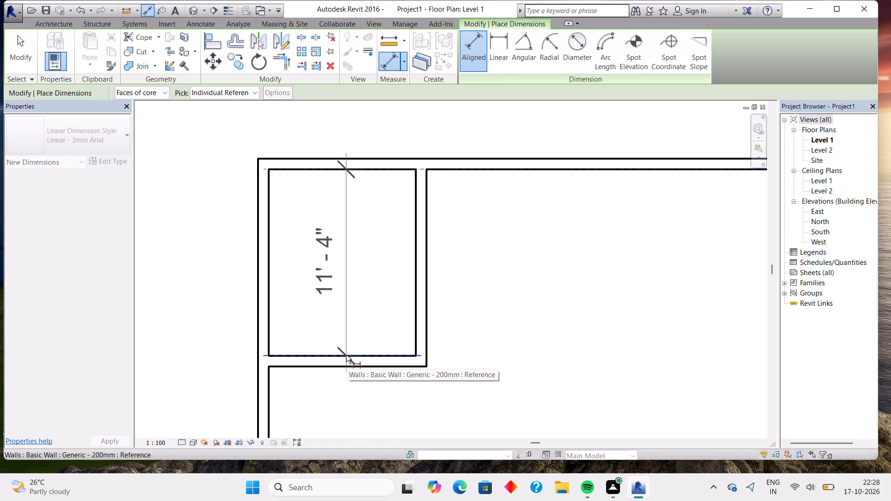
pyautogui.press('Escape')
pyautogui.press('Escape')
# Nudge the corner room's south partition toward the north exterior wall until their centerlines are 11'-8" apart.
pyautogui.click(347, 362)
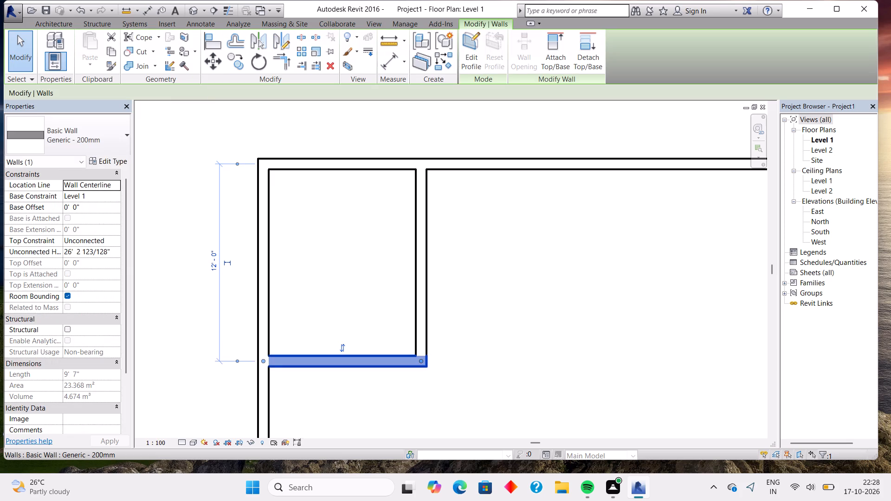
pyautogui.press('Up')
pyautogui.press('Up')
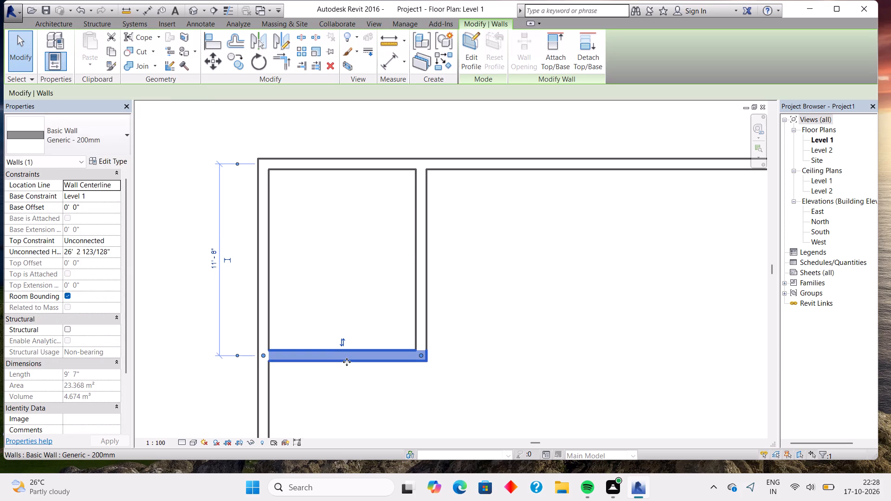
# Check the corner room's clear depth and clear width between inner wall faces using Aligned dimensions.
pyautogui.click(385, 66)
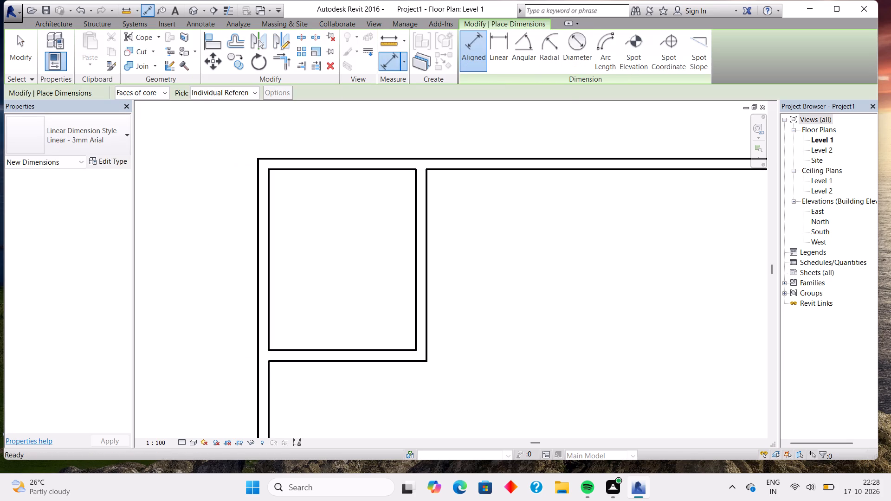
pyautogui.click(353, 169)
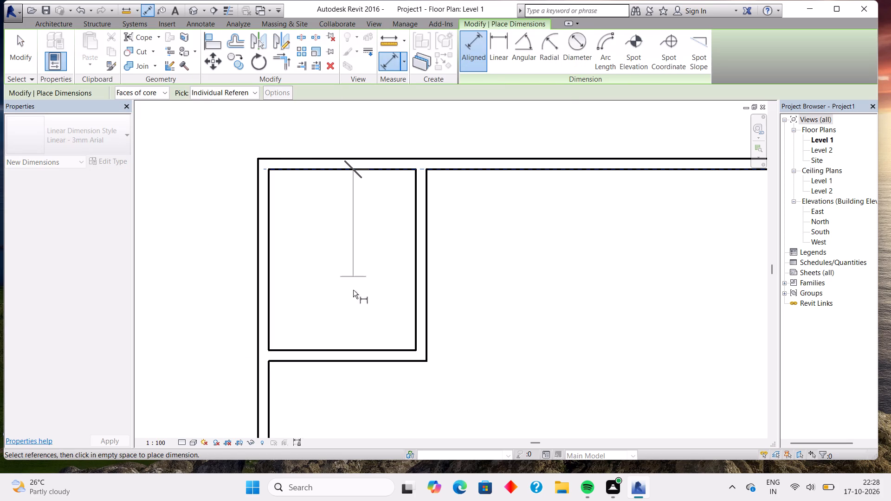
pyautogui.click(355, 350)
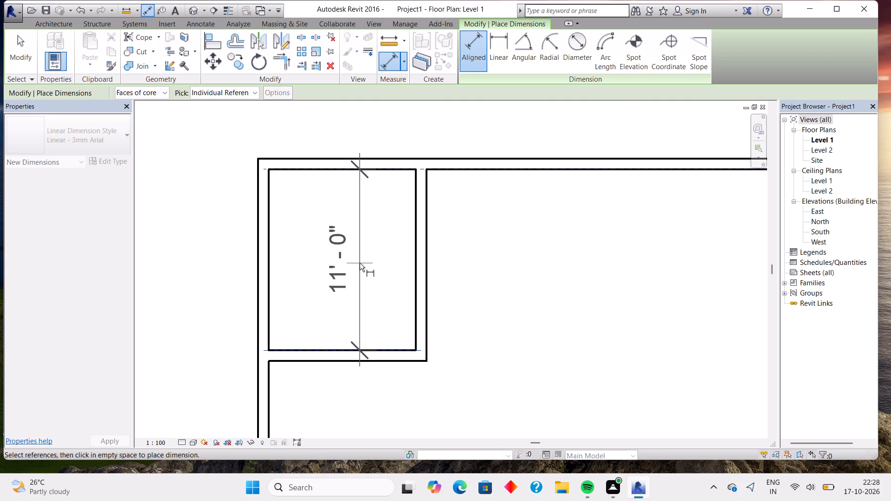
pyautogui.press('Escape')
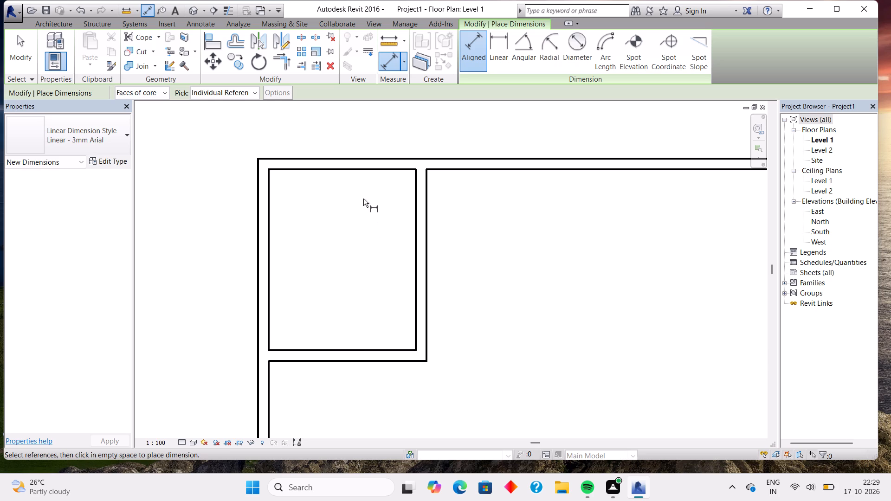
pyautogui.click(330, 174)
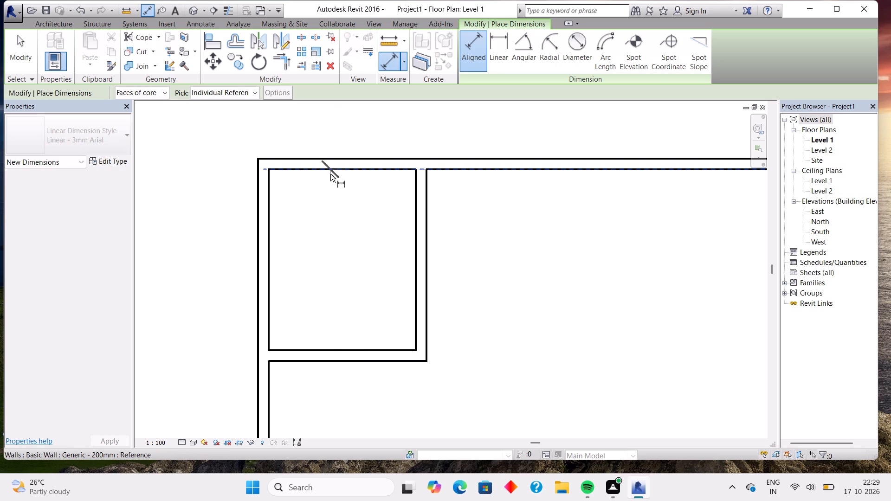
pyautogui.click(342, 348)
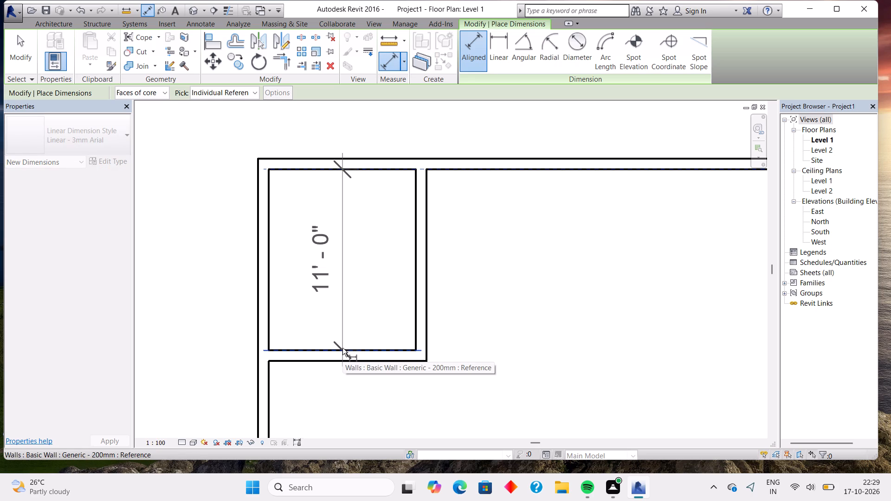
pyautogui.press('Escape')
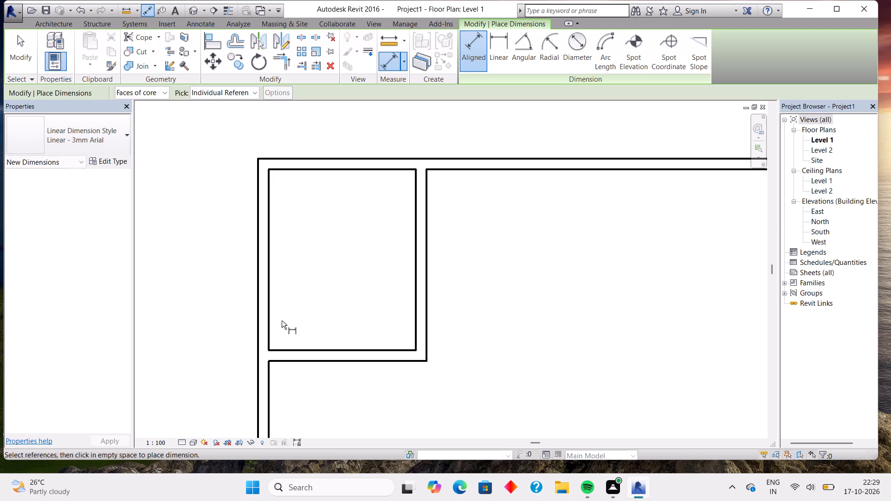
pyautogui.click(270, 317)
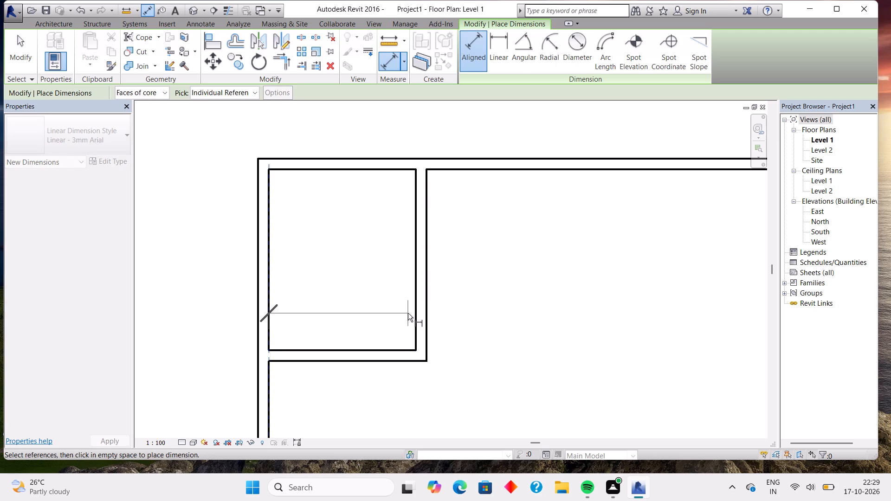
pyautogui.click(414, 308)
pyautogui.press('Escape')
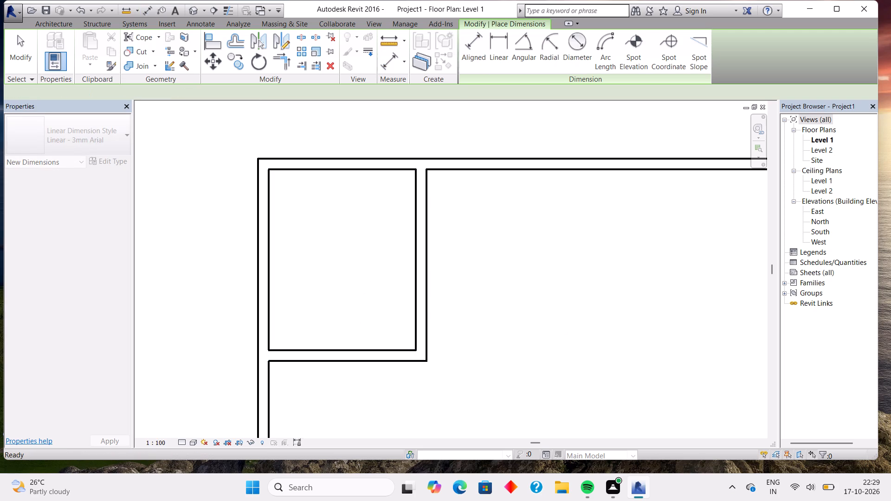
pyautogui.press('Escape')
# Nudge the corner room's east partition away from the west exterior wall until their centerlines are 10'-5" apart.
pyautogui.click(415, 318)
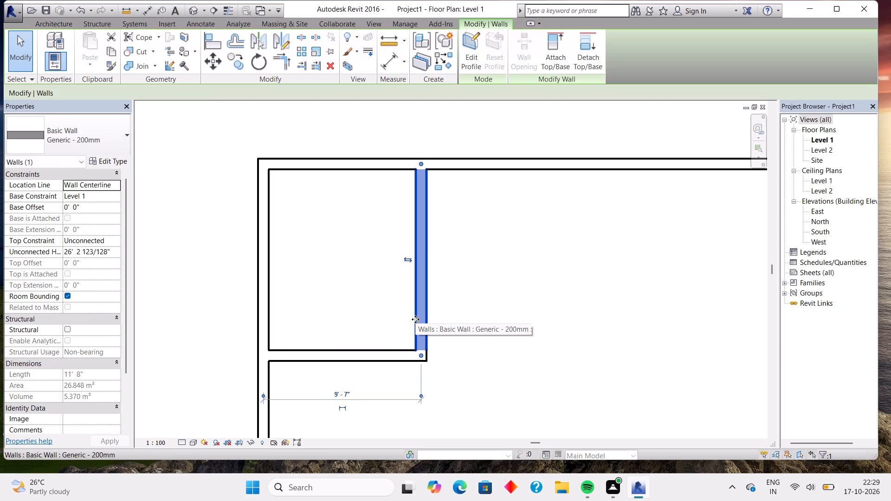
pyautogui.press('Right')
pyautogui.press('Right')
pyautogui.press('Right')
pyautogui.press('Right')
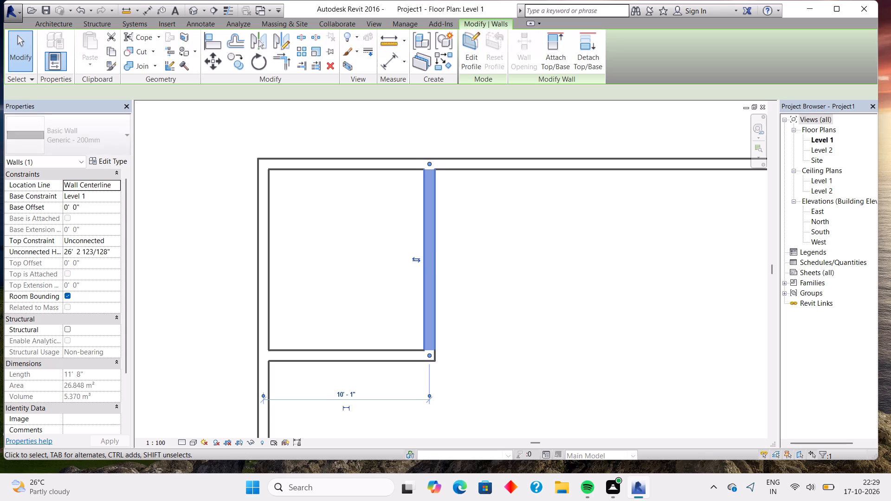
pyautogui.press('Right')
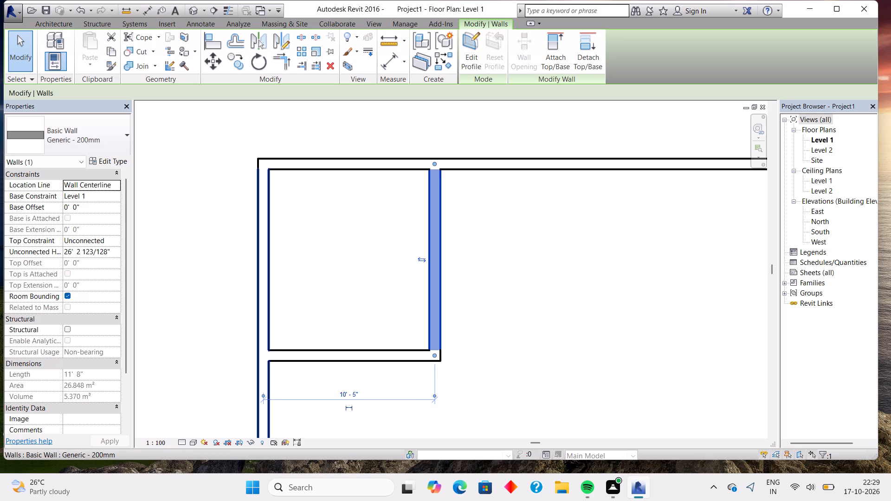
# Check the corner room's clear width from the west exterior wall to the east partition using an Aligned dimension.
pyautogui.click(269, 322)
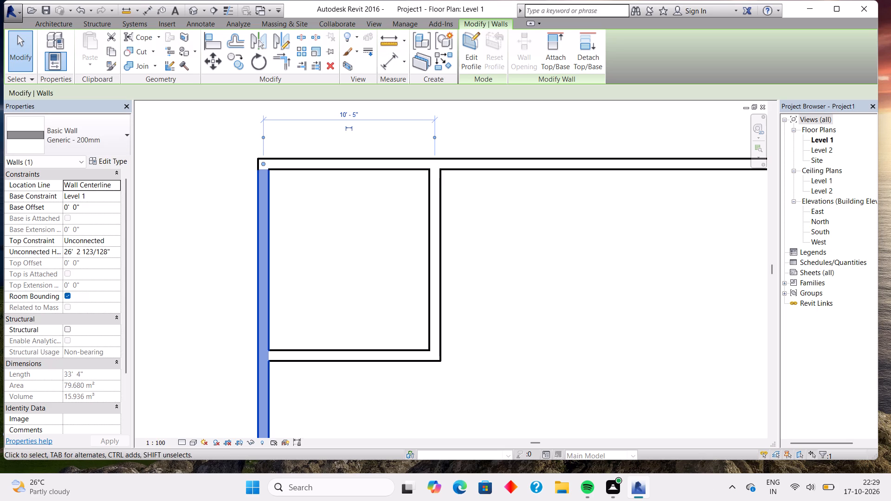
pyautogui.click(383, 72)
pyautogui.click(391, 60)
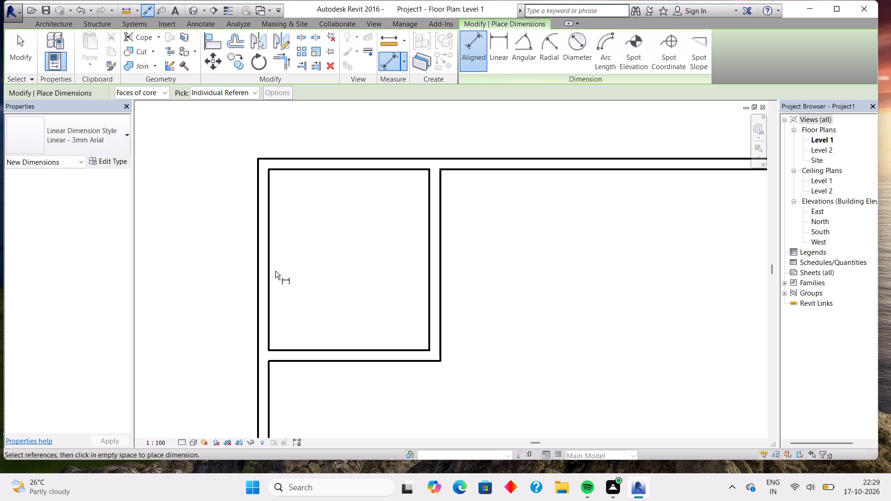
pyautogui.click(270, 281)
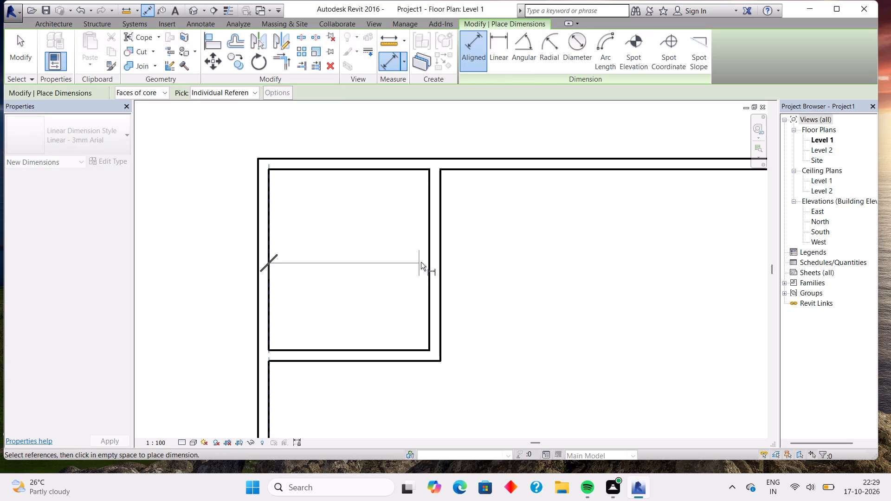
pyautogui.click(427, 252)
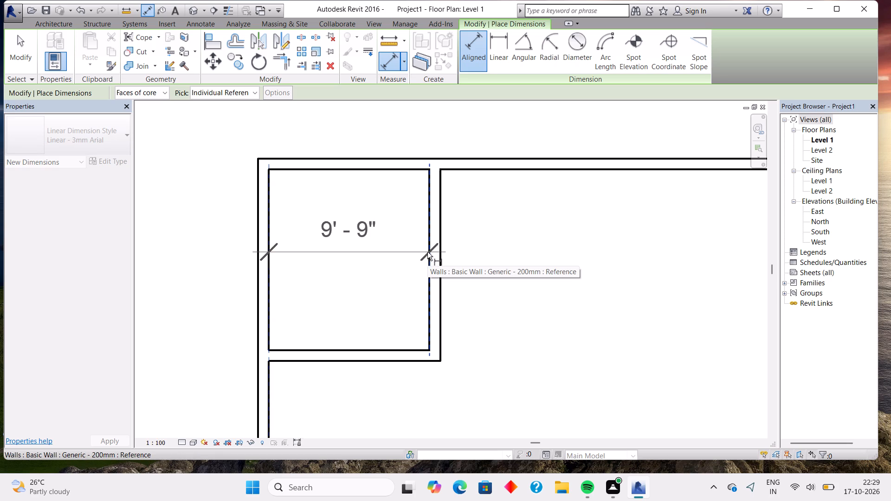
pyautogui.press('Escape')
pyautogui.press('Escape')
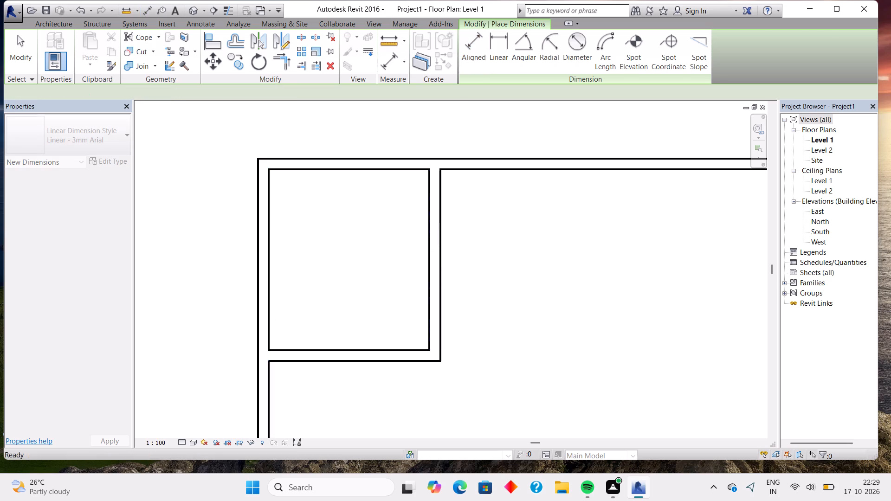
# Nudge the corner room's east partition farther east until its centerline is 10'-11" from the west exterior wall's centerline.
pyautogui.click(427, 252)
pyautogui.press('Right')
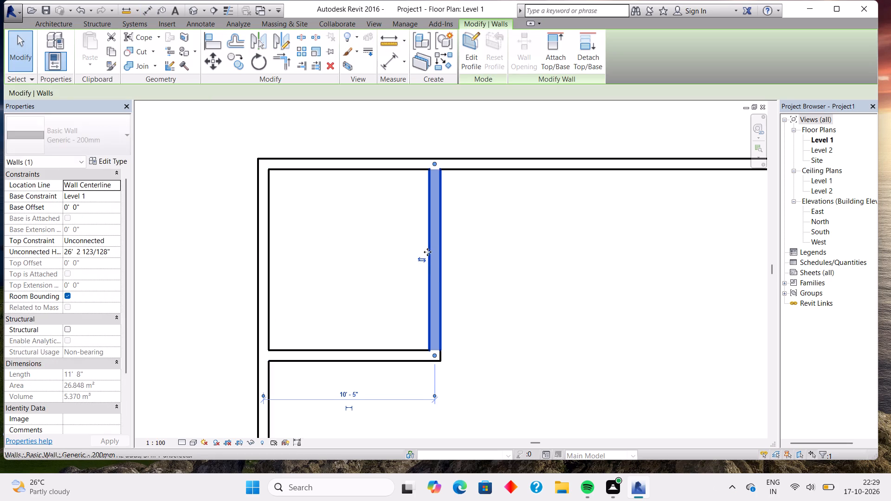
pyautogui.press('Right')
pyautogui.press('Right')
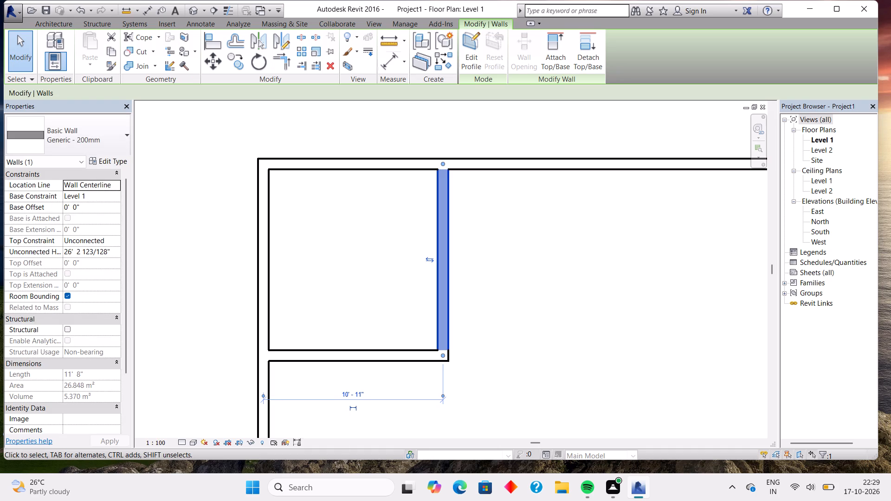
# Check the corner room's clear width between the inner faces of its side walls using an Aligned dimension.
pyautogui.click(386, 70)
pyautogui.click(267, 308)
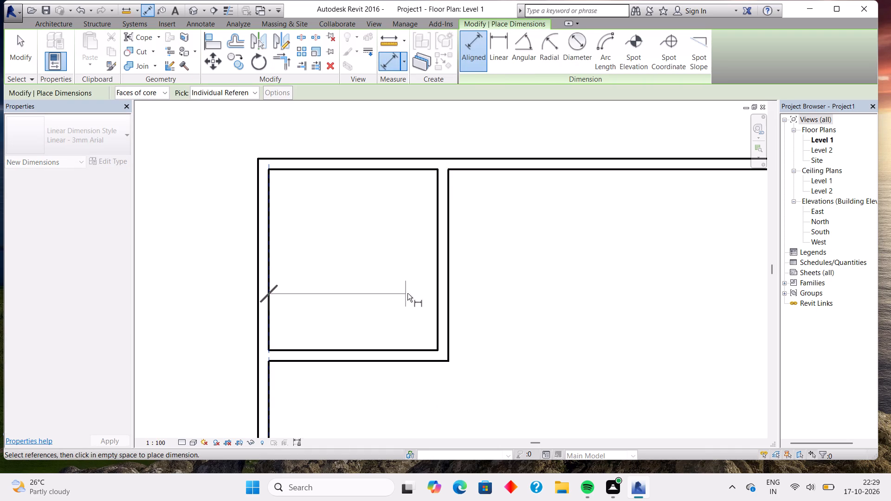
pyautogui.click(439, 284)
pyautogui.press('Escape')
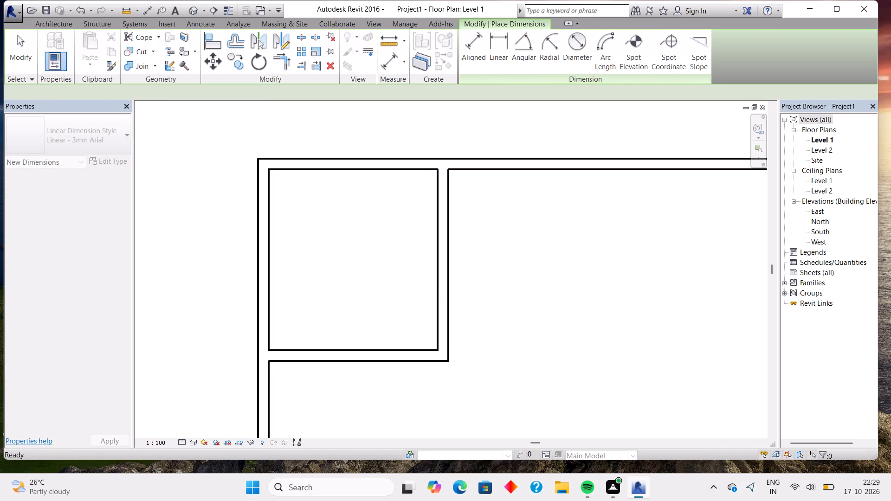
pyautogui.press('Escape')
pyautogui.press('Escape')
# Nudge the corner room's east partition farther east until its centerline is 11'-5" from the west exterior wall's centerline.
pyautogui.click(444, 272)
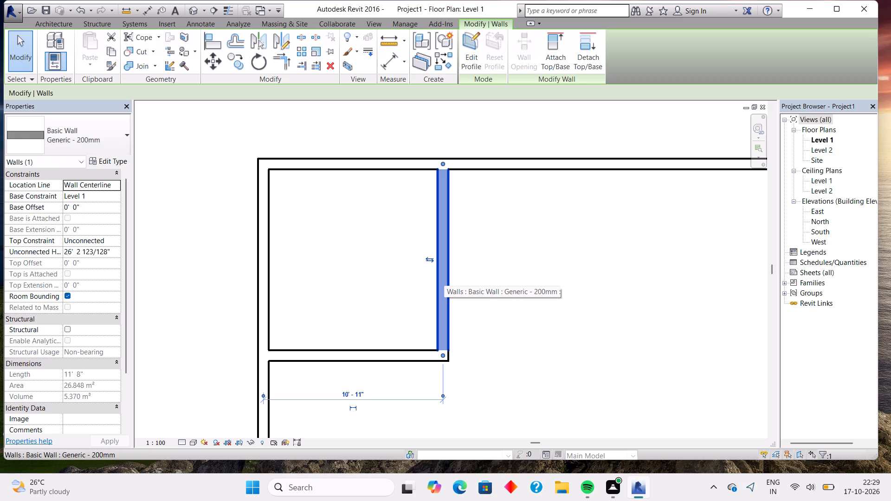
pyautogui.press('Right')
pyautogui.press('Right')
pyautogui.press('Right')
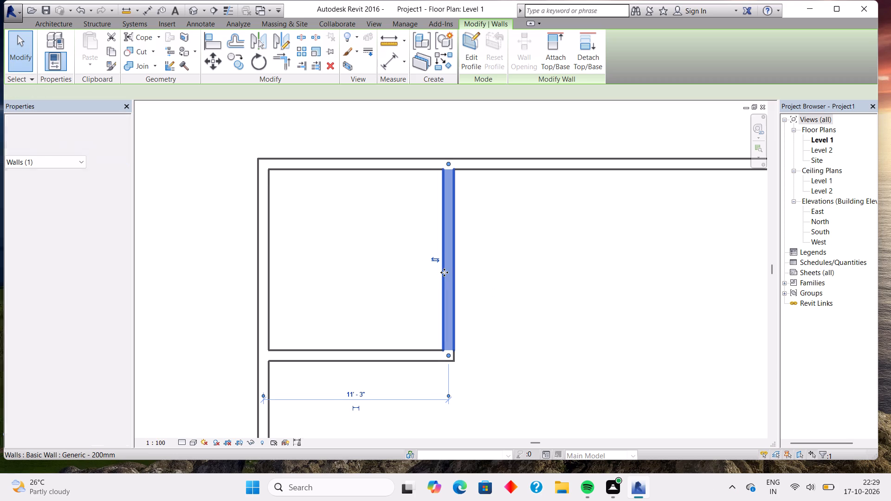
# Check the corner room's clear width between the inner faces of its side walls using an Aligned dimension.
pyautogui.click(398, 68)
pyautogui.click(270, 278)
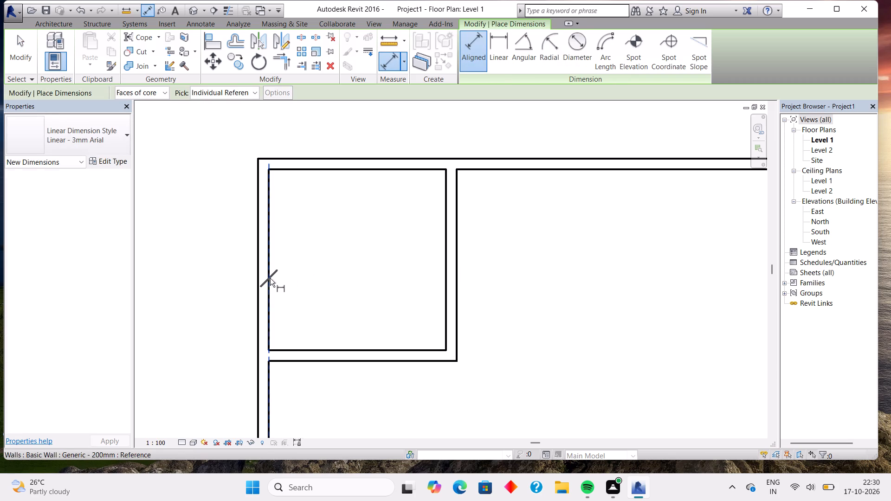
pyautogui.click(445, 255)
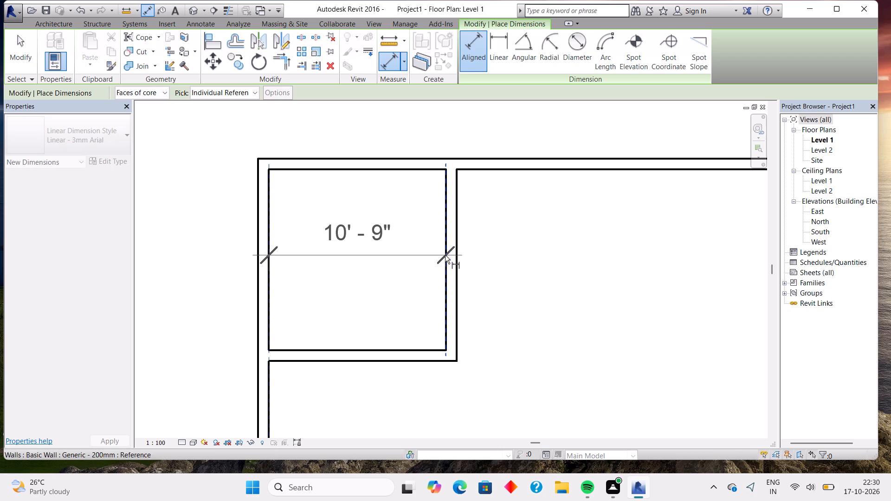
pyautogui.press('Escape')
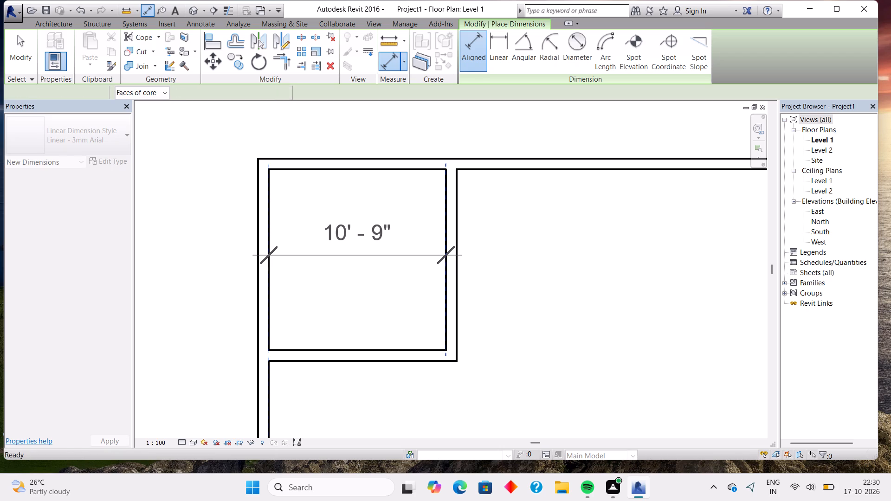
pyautogui.press('Escape')
# Nudge the corner room's east partition farther east until its centerline is 11'-9" from the west exterior wall's centerline.
pyautogui.click(445, 255)
pyautogui.press('Right')
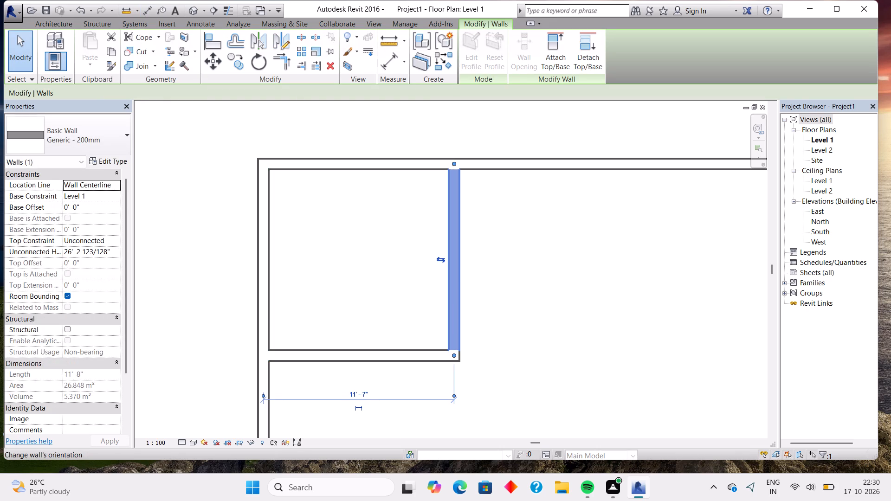
pyautogui.press('Right')
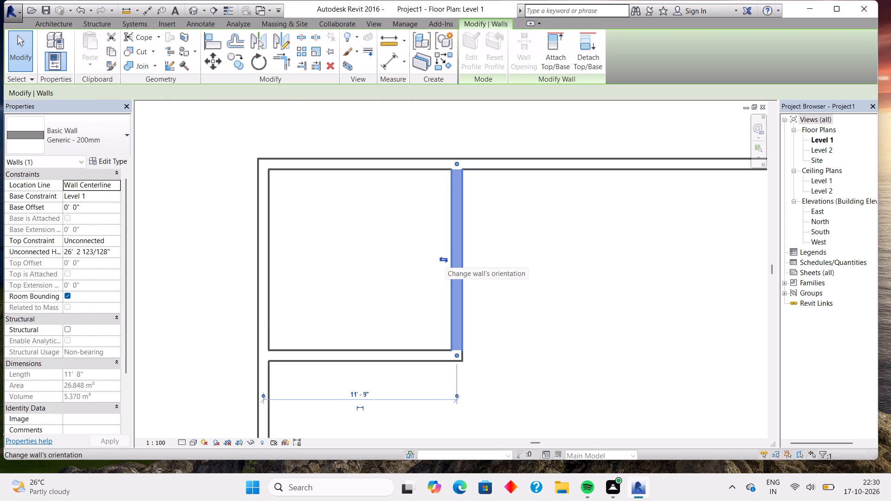
pyautogui.press('Escape')
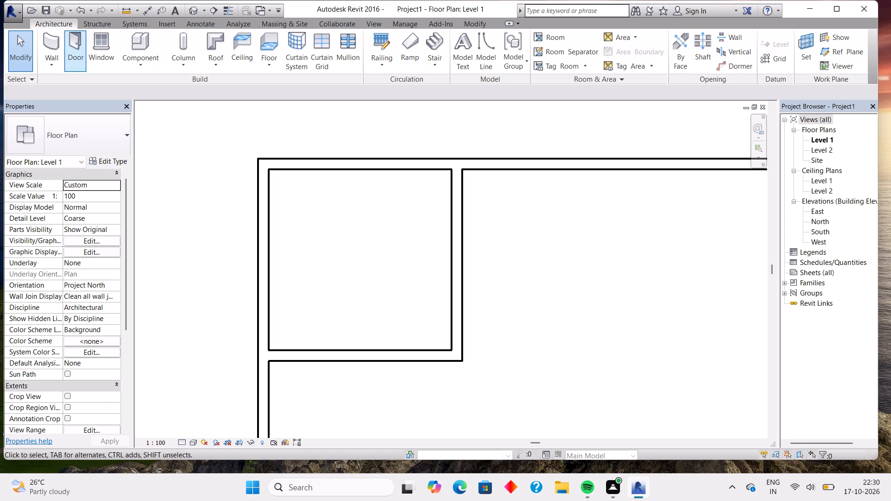
# Recheck the corner room's clear width from the west wall's inner face to the east partition using an Aligned dimension.
pyautogui.click(58, 38)
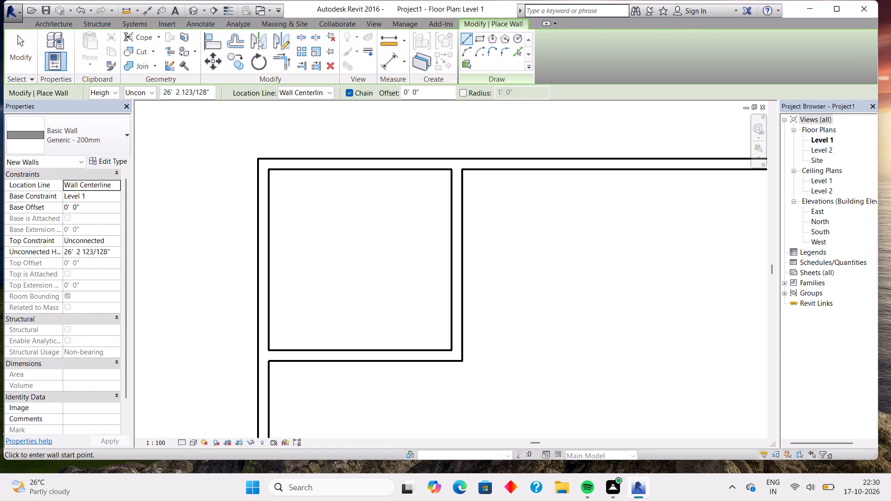
pyautogui.click(386, 63)
pyautogui.click(270, 309)
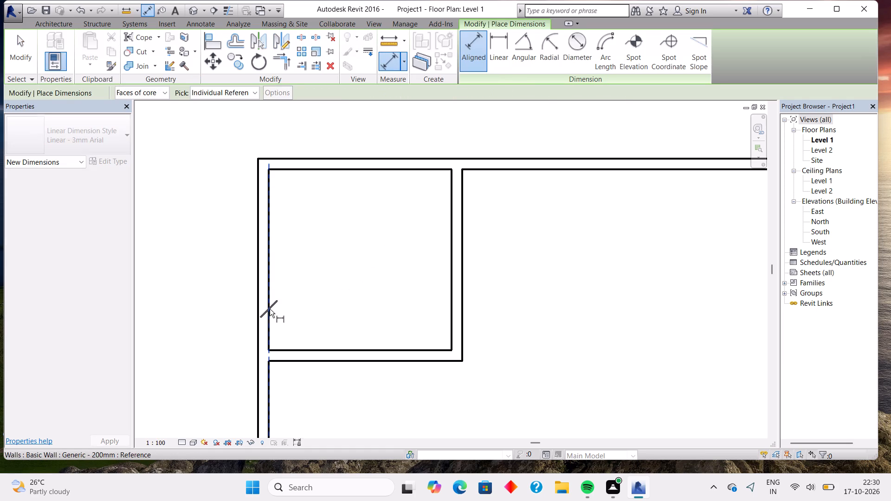
pyautogui.click(452, 276)
pyautogui.press('Escape')
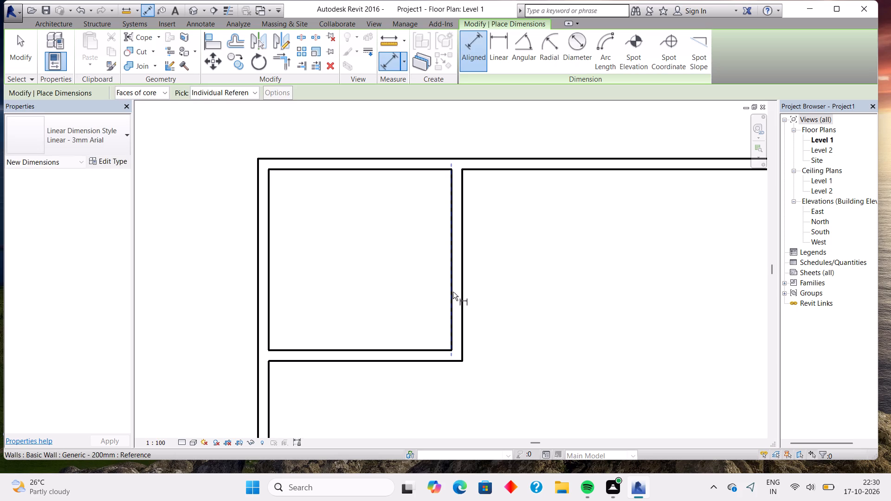
# Nudge the corner room's east partition slightly back west to give the room an 11'-0" clear width.
pyautogui.scroll(4, 453, 293)
pyautogui.click(453, 293)
pyautogui.press('Escape')
pyautogui.press('Escape')
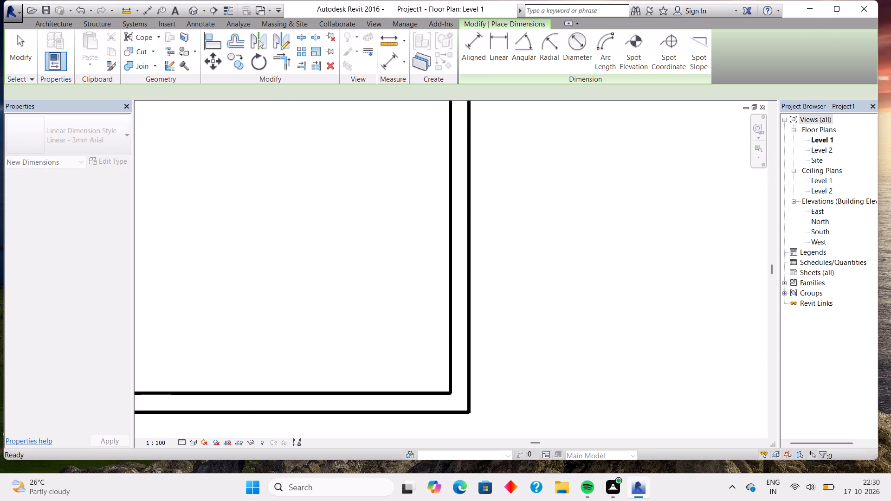
pyautogui.click(453, 293)
pyautogui.press('Left')
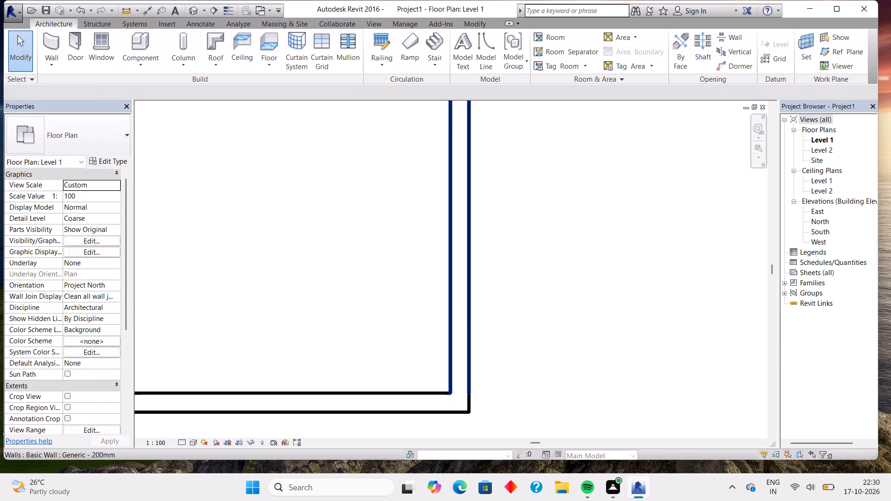
pyautogui.click(465, 240)
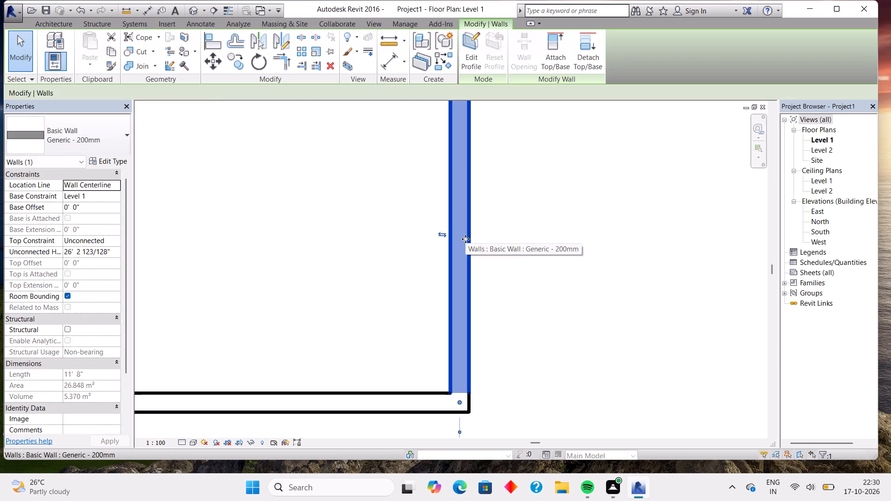
pyautogui.press('Left')
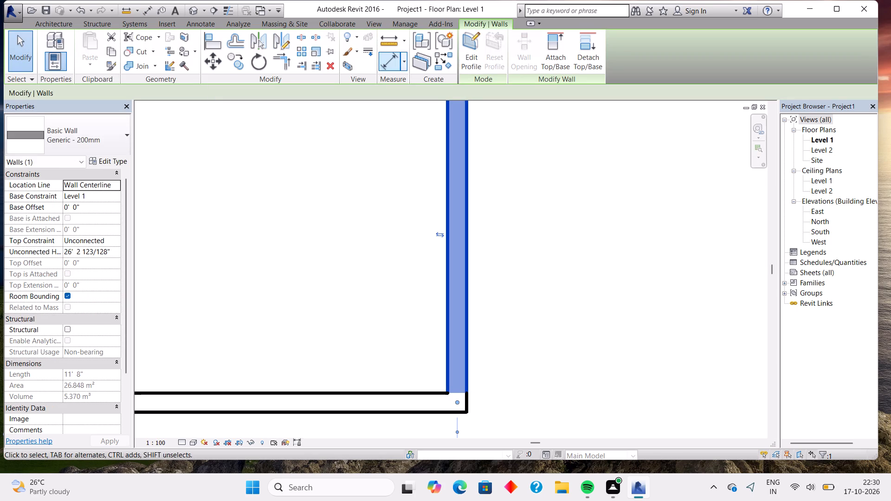
# Check the corner room's clear width between the inner faces of its west and east walls using an Aligned dimension.
pyautogui.click(391, 68)
pyautogui.scroll(-3, 303, 181)
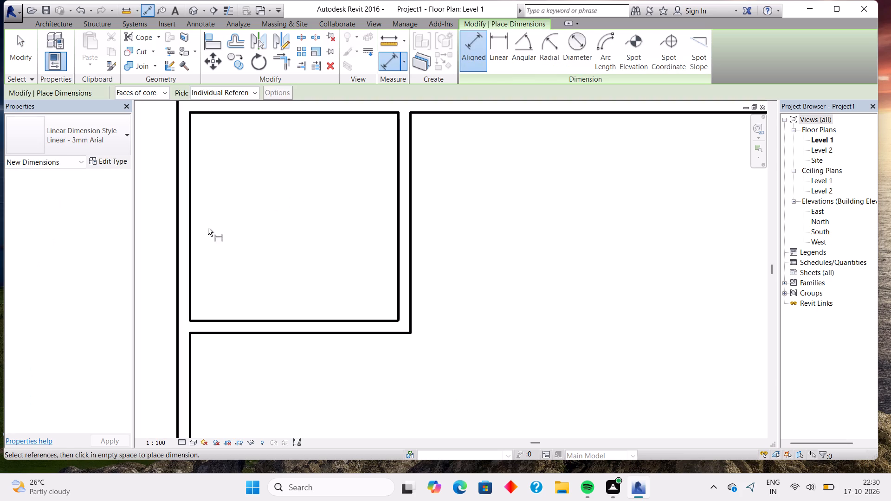
pyautogui.click(190, 239)
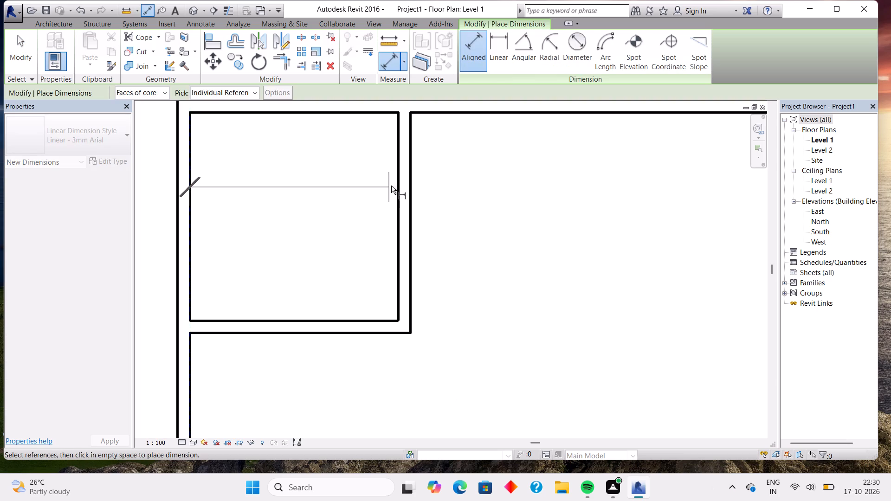
pyautogui.click(398, 175)
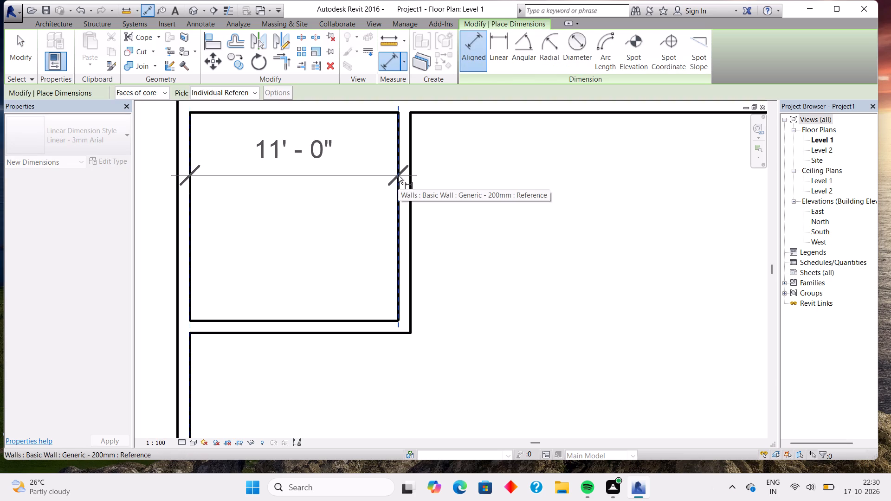
pyautogui.press('Escape')
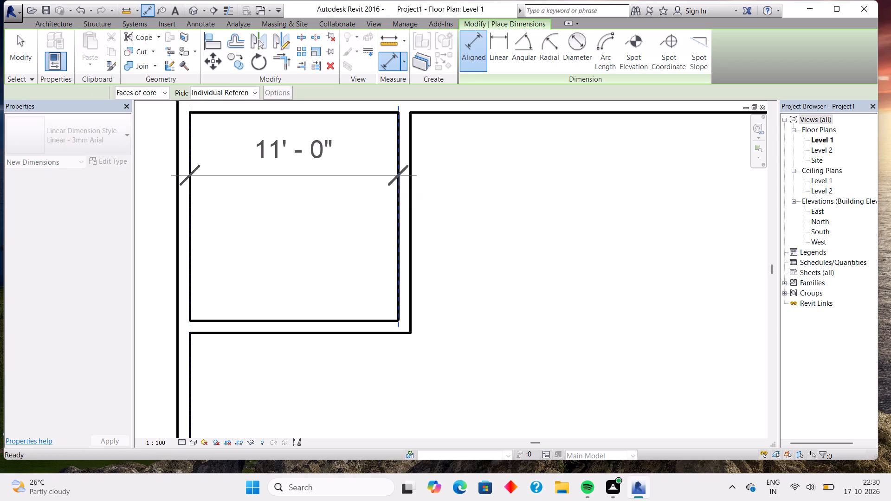
# Check the corner room's clear depth from the north wall's inner face to the south partition using an Aligned dimension.
pyautogui.click(334, 115)
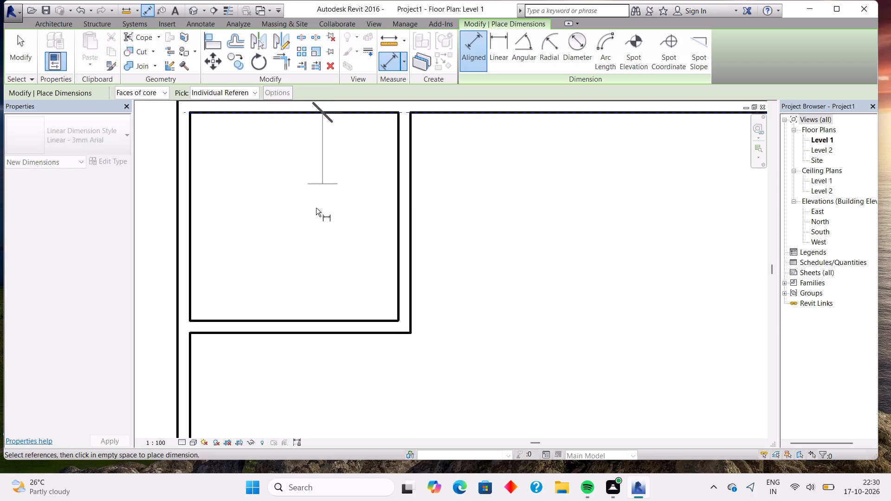
pyautogui.click(305, 319)
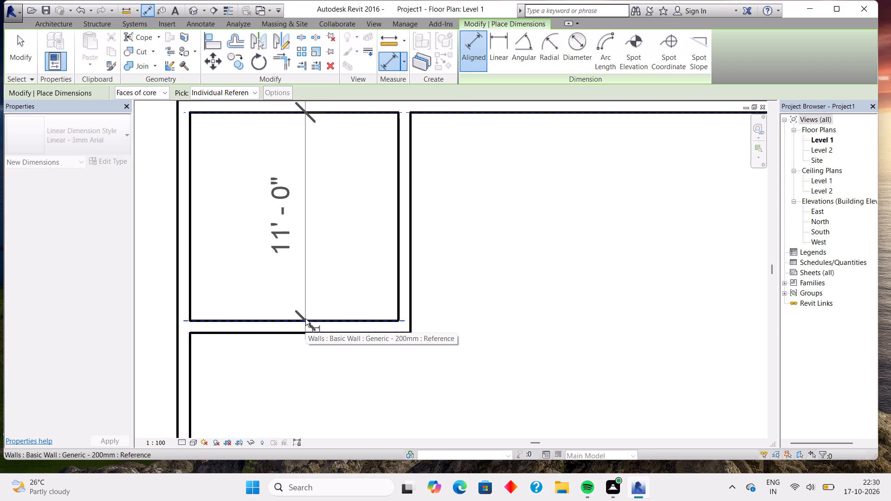
pyautogui.press('Escape')
pyautogui.press('Escape')
# Nudge the corner room's south partition north to reduce the room's clear depth to about 9'-10".
pyautogui.click(305, 319)
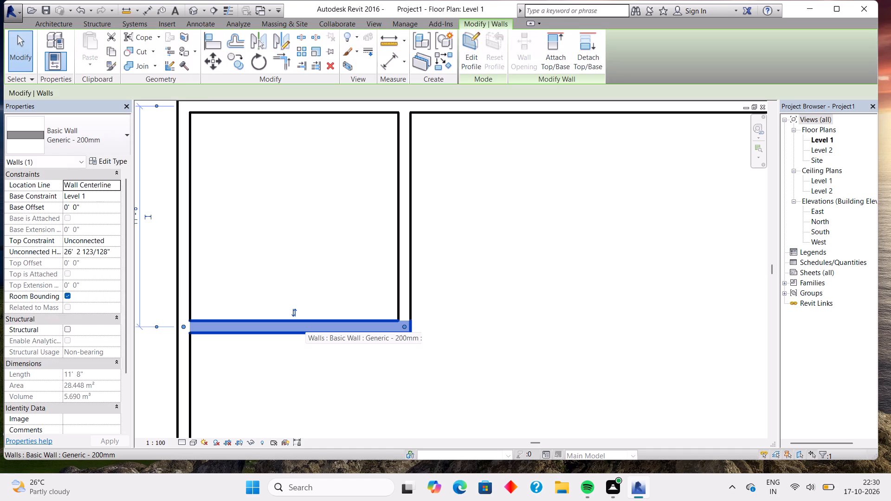
pyautogui.press('Up')
pyautogui.press('Up')
pyautogui.press('Up')
pyautogui.press('Up')
pyautogui.press('Up')
pyautogui.press('Up')
pyautogui.press('Up')
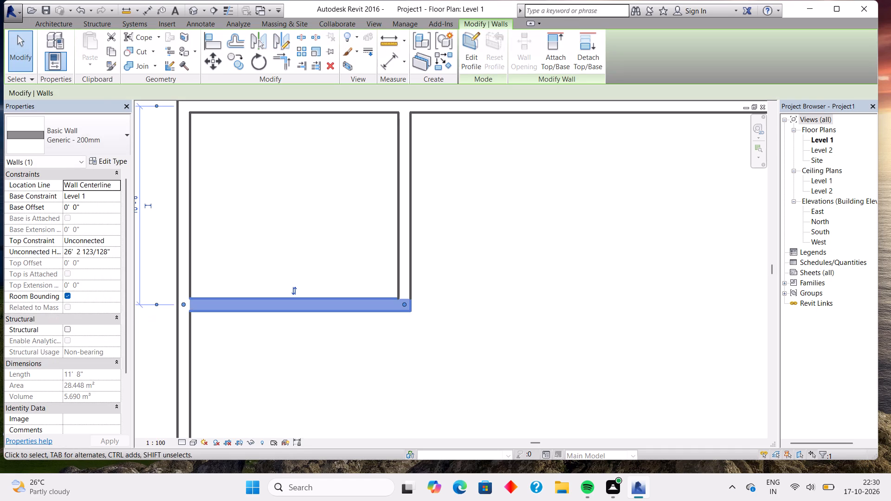
# Check the corner room's clear depth between its north wall and south partition using an Aligned dimension.
pyautogui.click(389, 66)
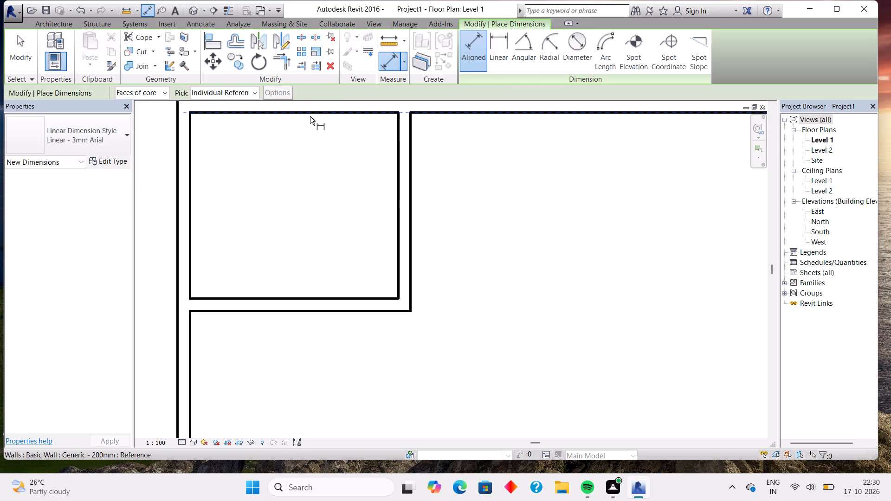
pyautogui.click(310, 113)
pyautogui.click(278, 300)
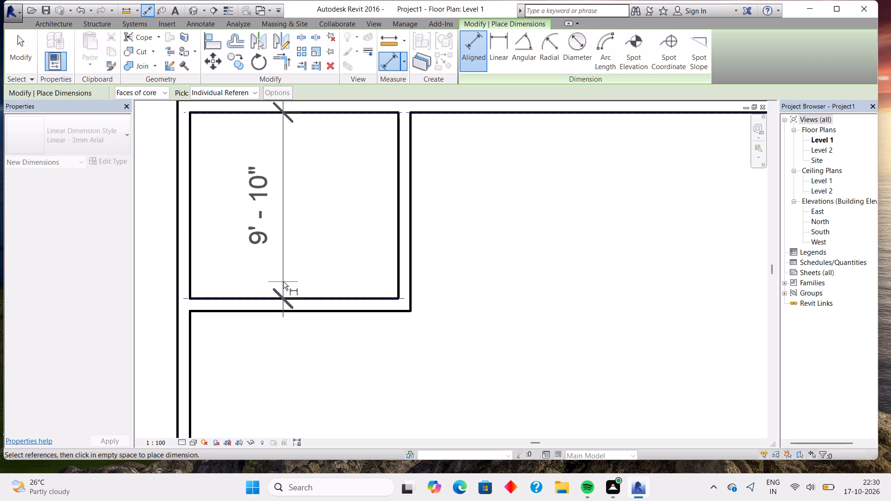
pyautogui.press('Escape')
pyautogui.press('Escape')
# Nudge the corner room's south partition farther north to bring the clear depth to about 9'-6".
pyautogui.click(287, 295)
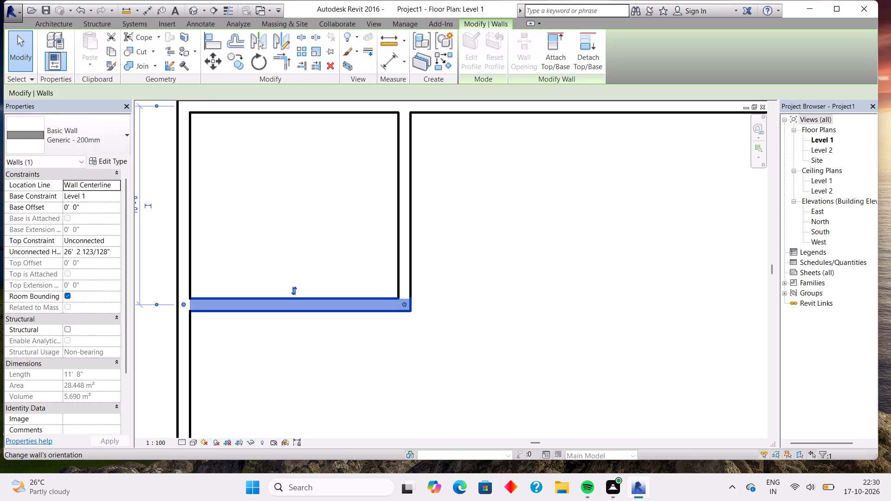
pyautogui.press('Up')
pyautogui.press('Up')
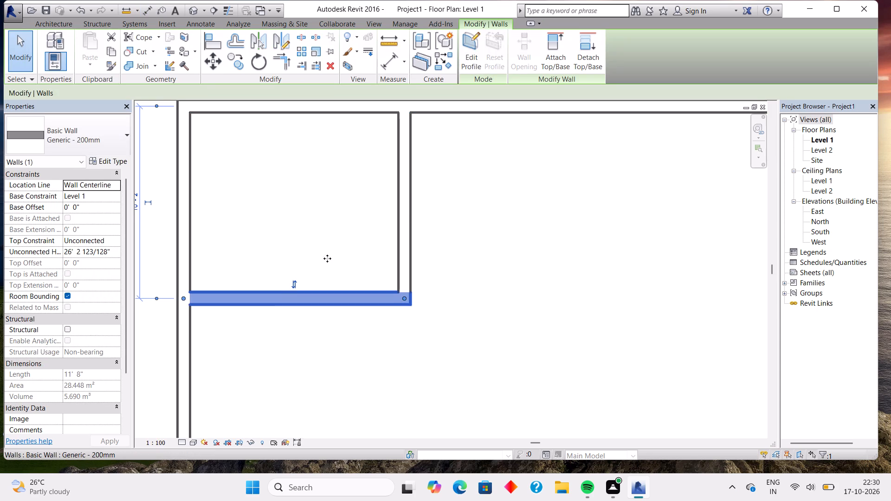
# Recheck the corner room's clear depth between the inner faces of its north and south walls using an Aligned dimension.
pyautogui.click(383, 64)
pyautogui.click(325, 116)
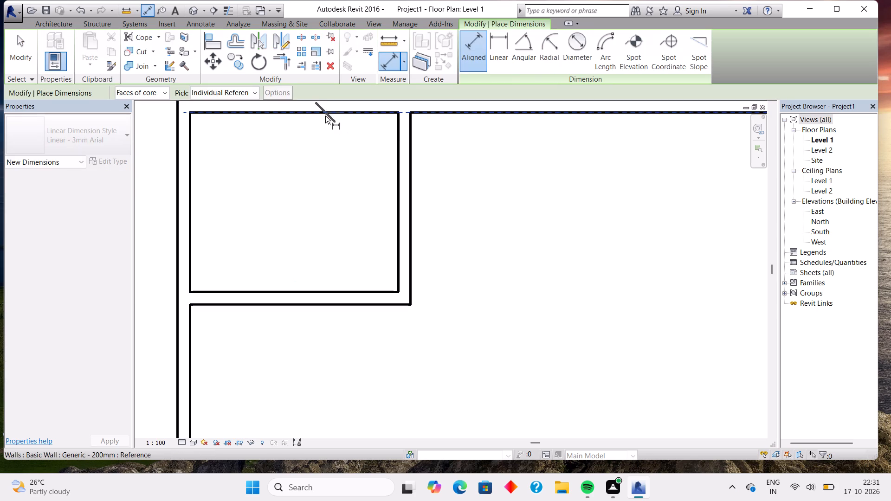
pyautogui.click(312, 289)
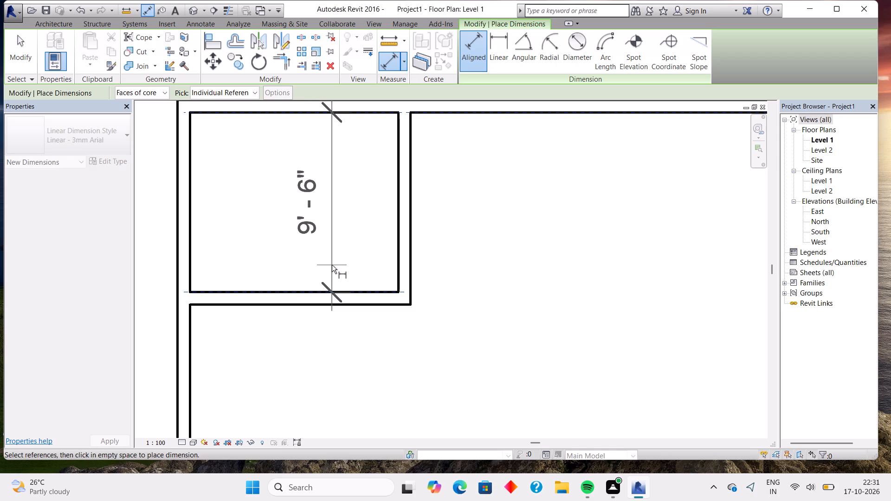
pyautogui.press('Escape')
pyautogui.press('Escape')
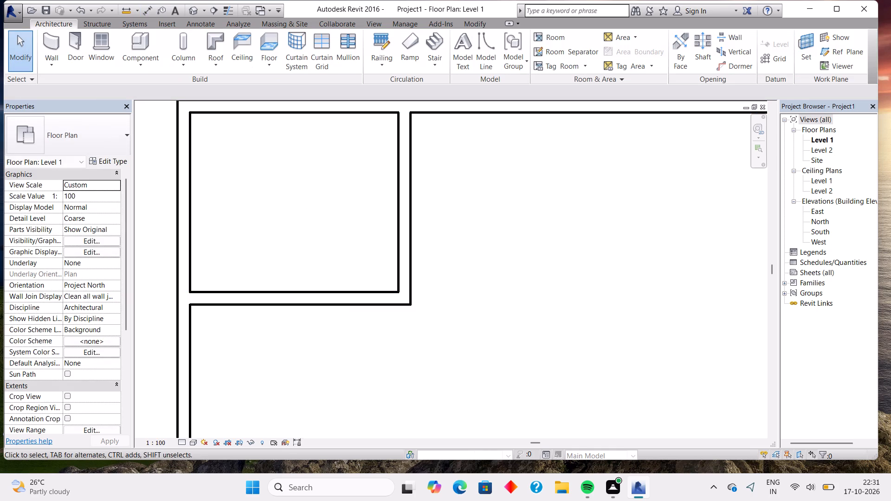
# Nudge the corner room's south partition farther north until its centerline is 9'-10" from the north exterior wall's centerline.
pyautogui.click(308, 292)
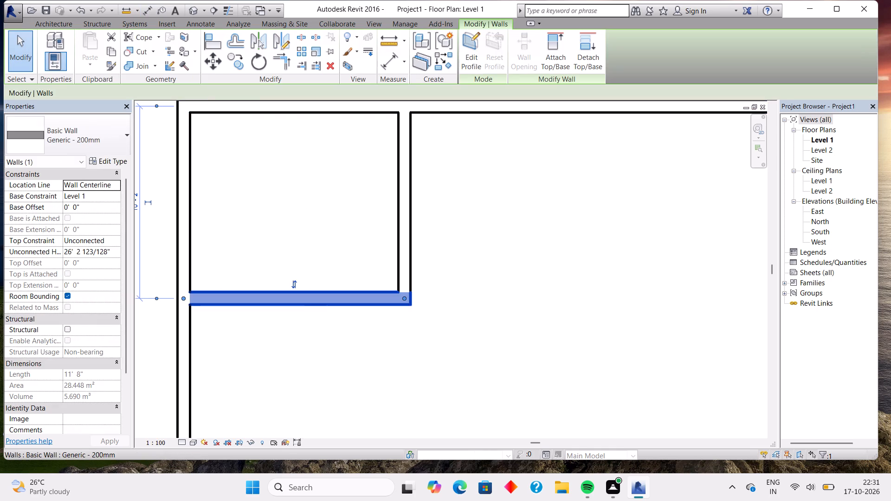
pyautogui.press('Up')
pyautogui.press('Up')
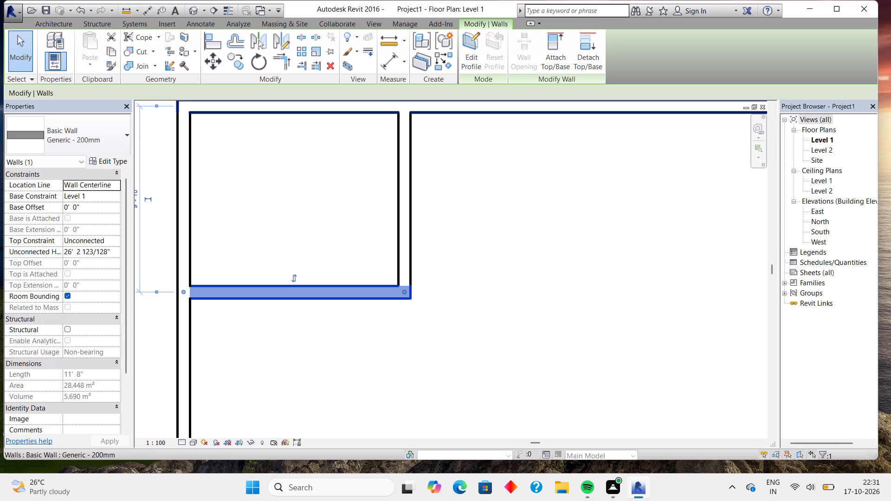
# Check the corner room's clear depth from the north wall's inner face to the south partition using an Aligned dimension.
pyautogui.click(388, 66)
pyautogui.click(337, 113)
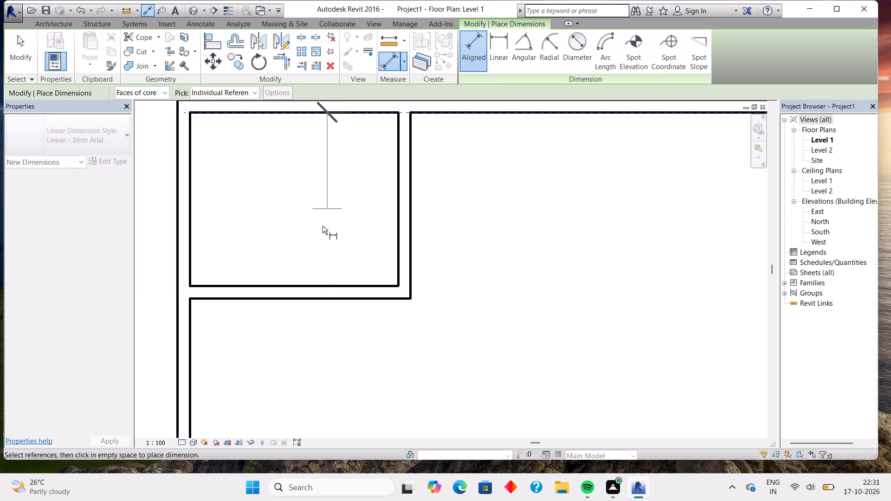
pyautogui.click(311, 285)
pyautogui.press('Escape')
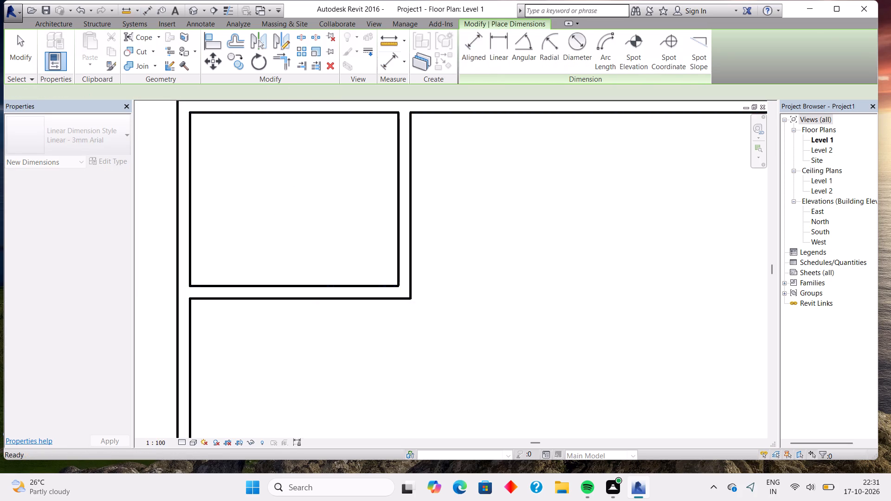
pyautogui.press('Escape')
# Nudge the corner room's south partition farther north until its centerline is 9'-8" from the north exterior wall's centerline.
pyautogui.click(311, 285)
pyautogui.press('Up')
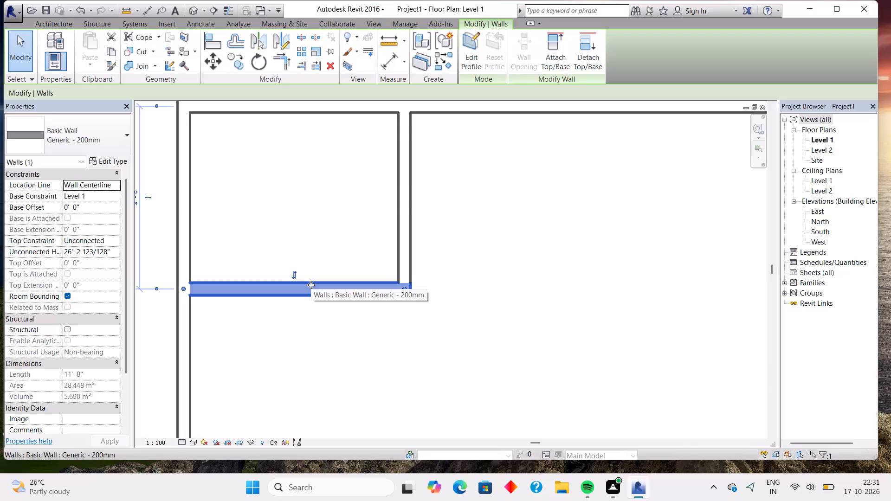
pyautogui.scroll(-2, 310, 273)
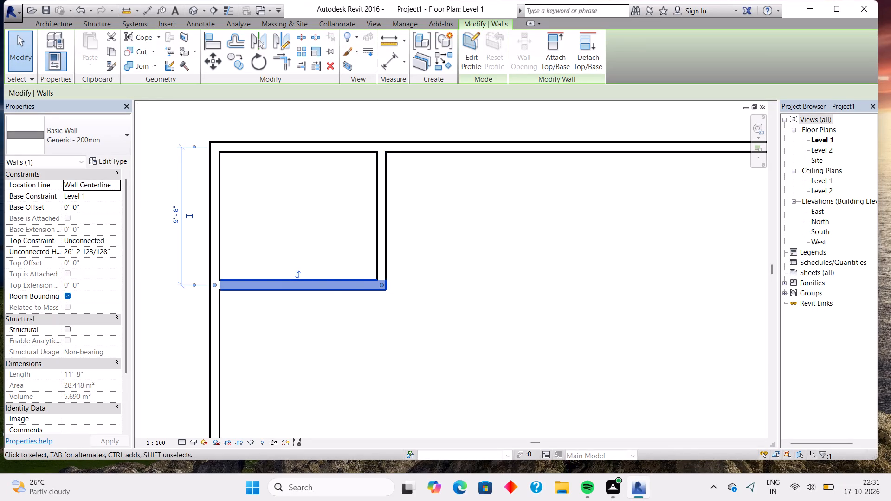
pyautogui.press('Escape')
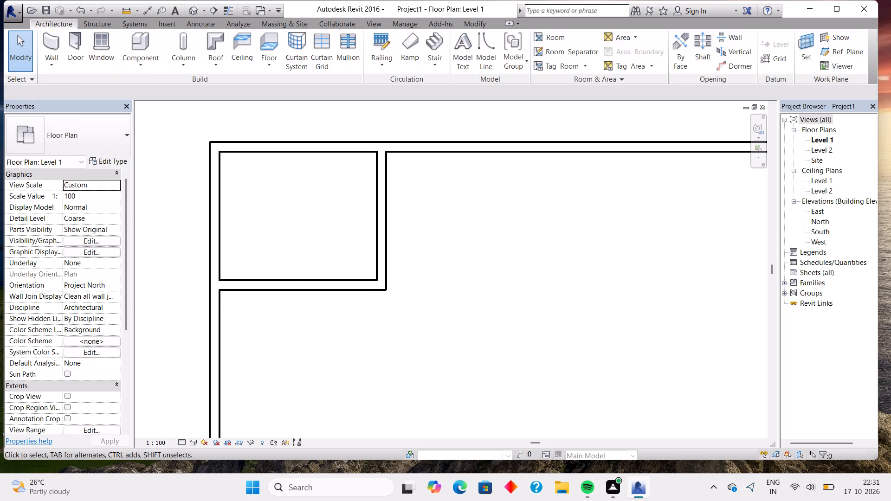
# Check the corner room's clear depth from the north wall's inner face to the south partition using an Aligned dimension.
pyautogui.click(57, 43)
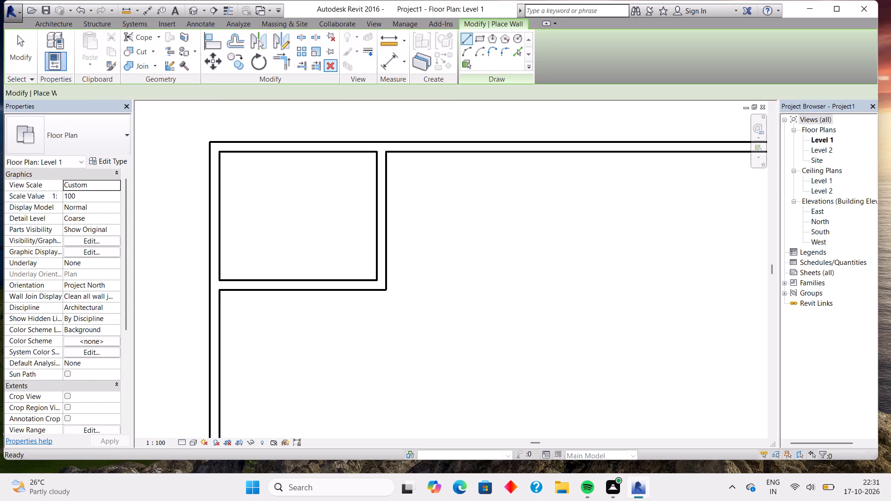
pyautogui.click(386, 57)
pyautogui.click(302, 155)
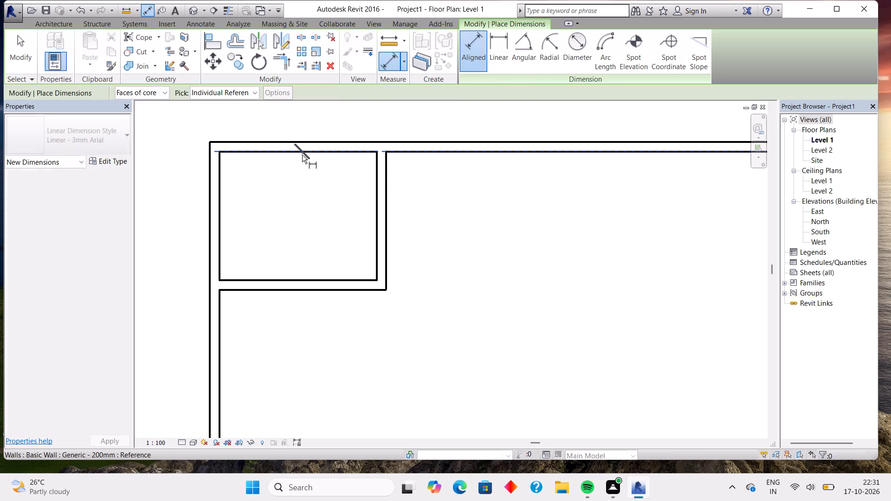
pyautogui.click(302, 279)
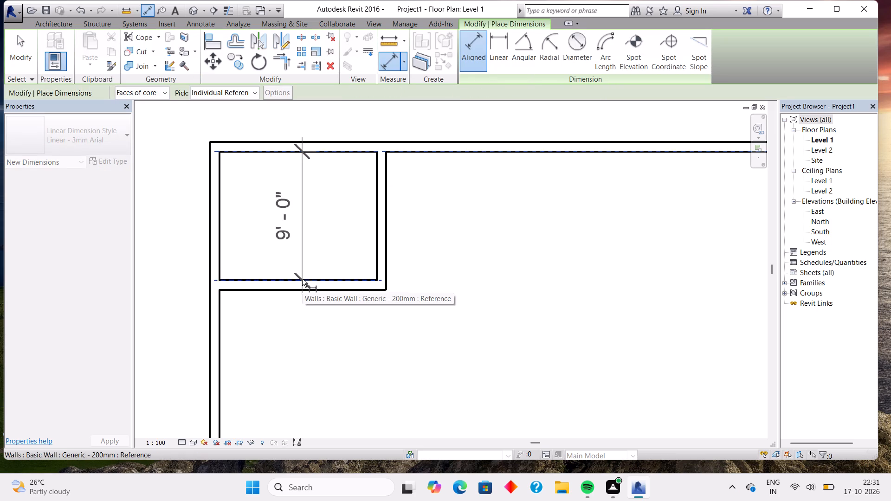
pyautogui.press('Escape')
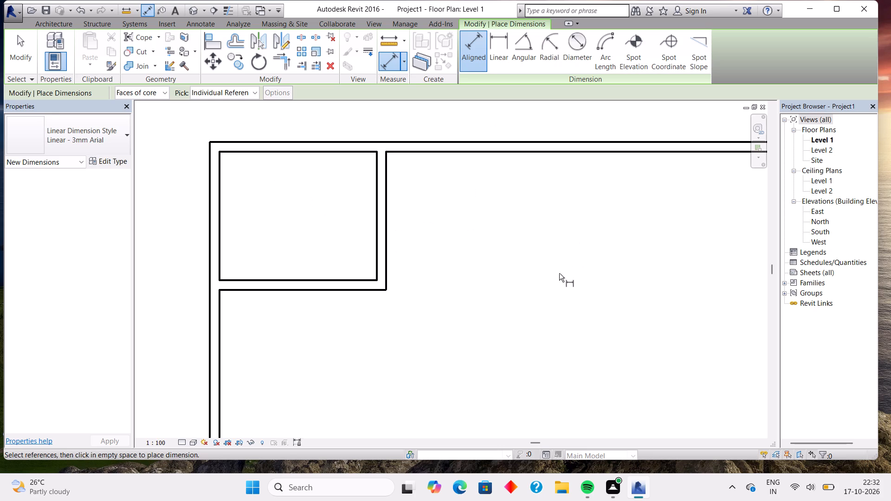
# Load the M_Kitchenette - Medium component family from the US Metric library's Specialty Equipment, Domestic folder.
pyautogui.moveTo(549, 270); pyautogui.dragTo(501, 251, button='middle')
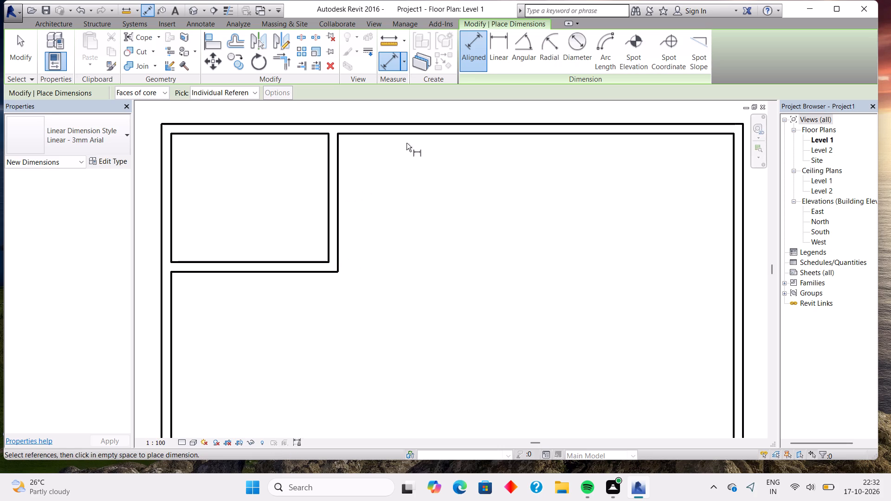
pyautogui.click(63, 25)
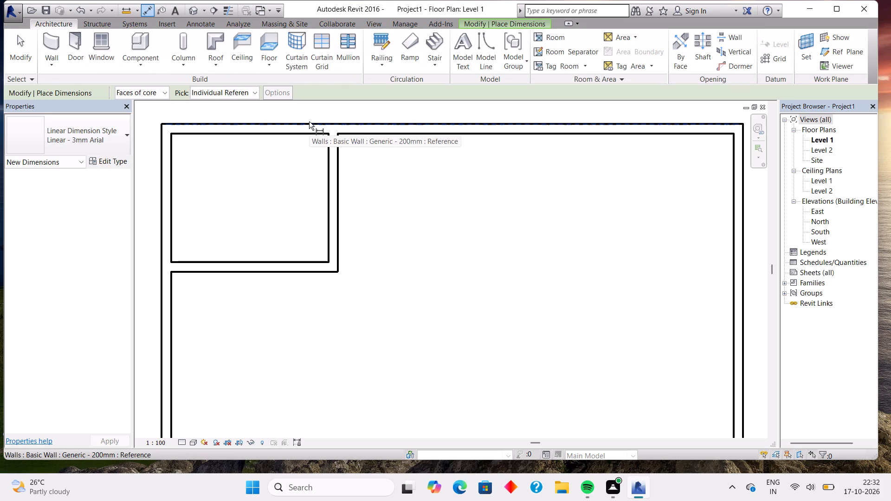
pyautogui.click(148, 42)
pyautogui.click(474, 53)
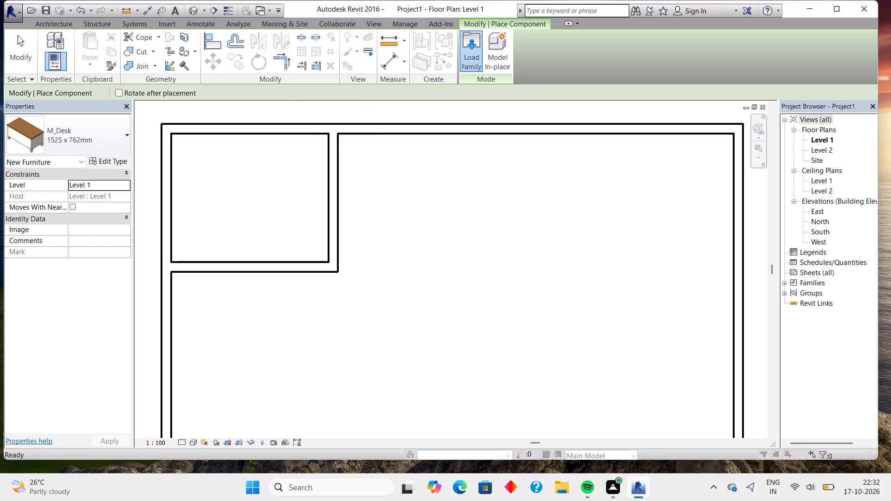
pyautogui.doubleClick(255, 175)
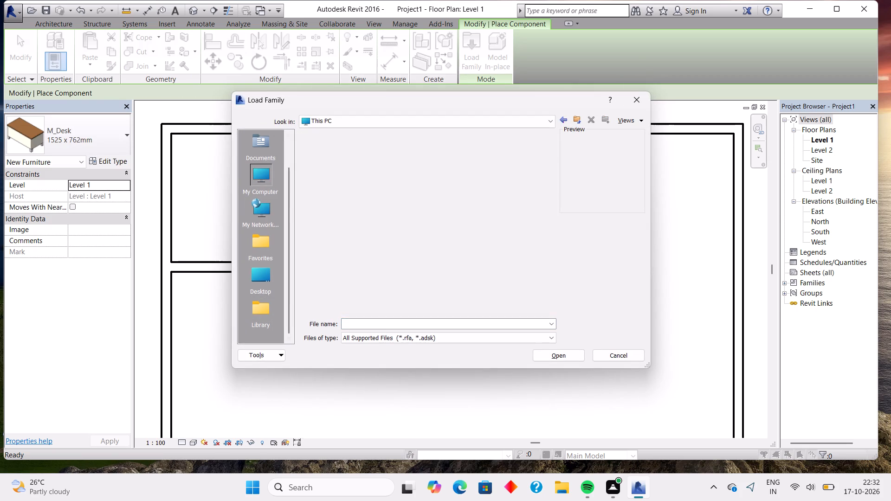
pyautogui.doubleClick(336, 171)
pyautogui.doubleClick(362, 170)
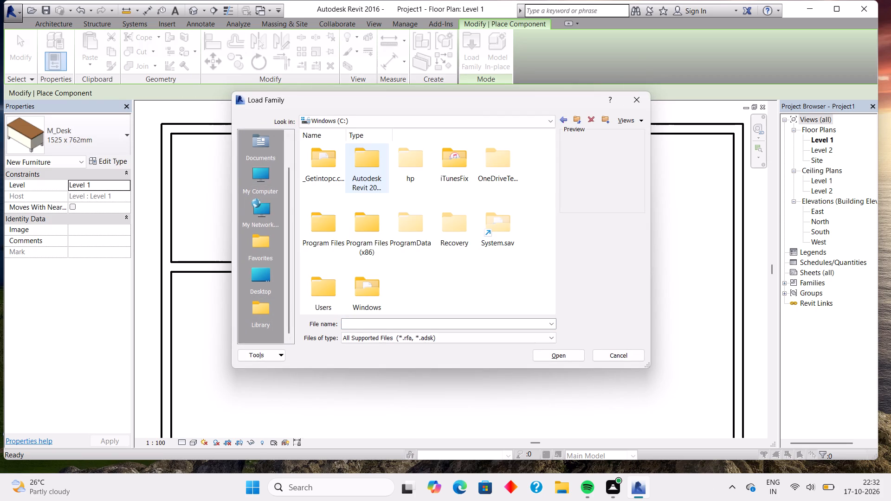
pyautogui.doubleClick(381, 173)
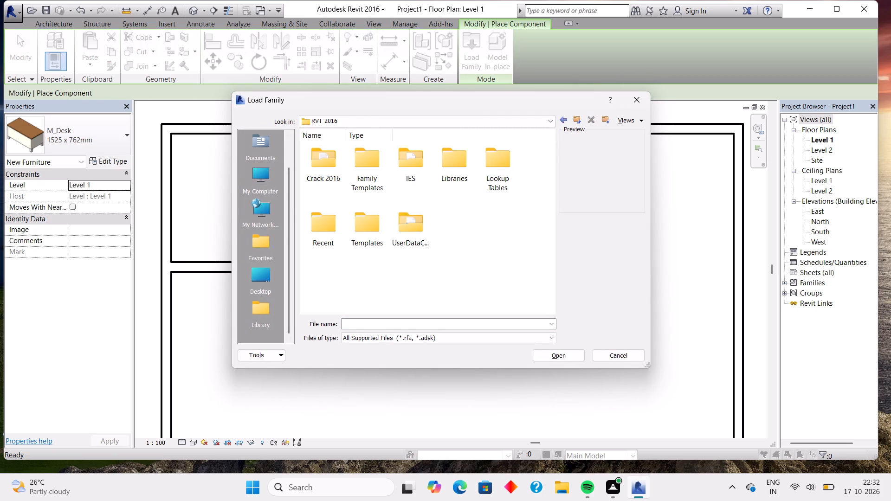
pyautogui.doubleClick(446, 172)
pyautogui.doubleClick(362, 173)
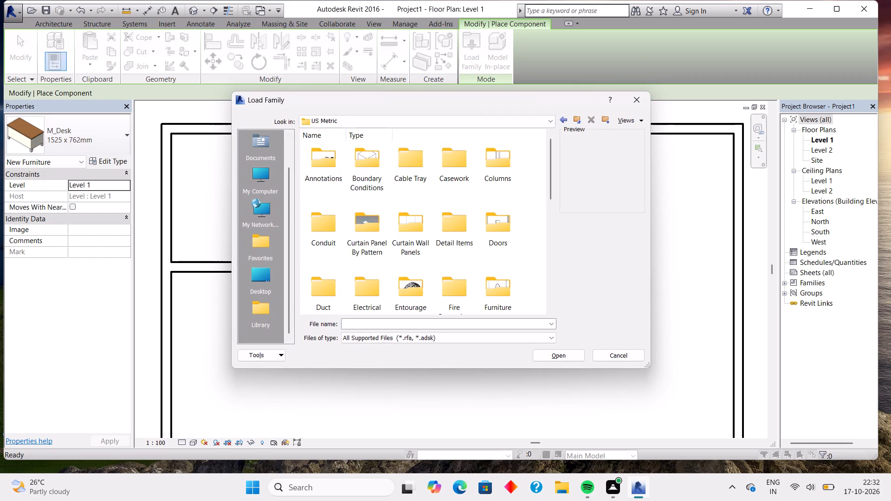
pyautogui.scroll(-2, 380, 213)
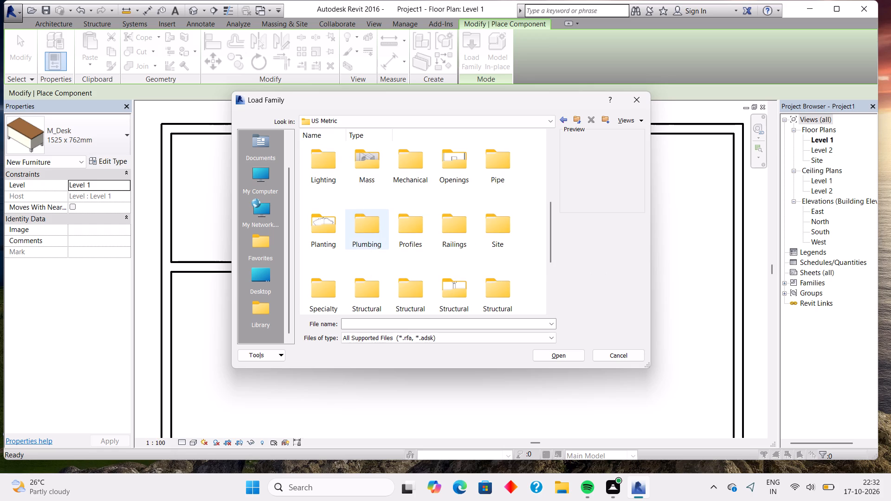
pyautogui.scroll(-1, 394, 244)
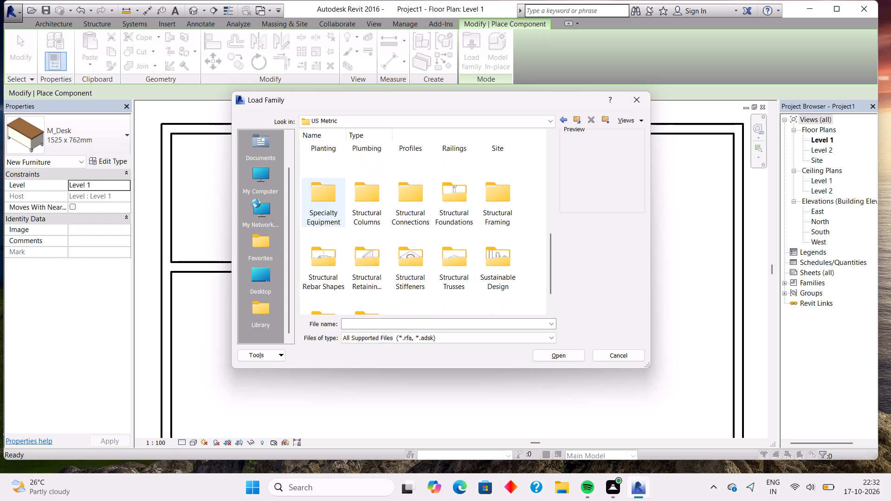
pyautogui.doubleClick(336, 207)
pyautogui.doubleClick(376, 160)
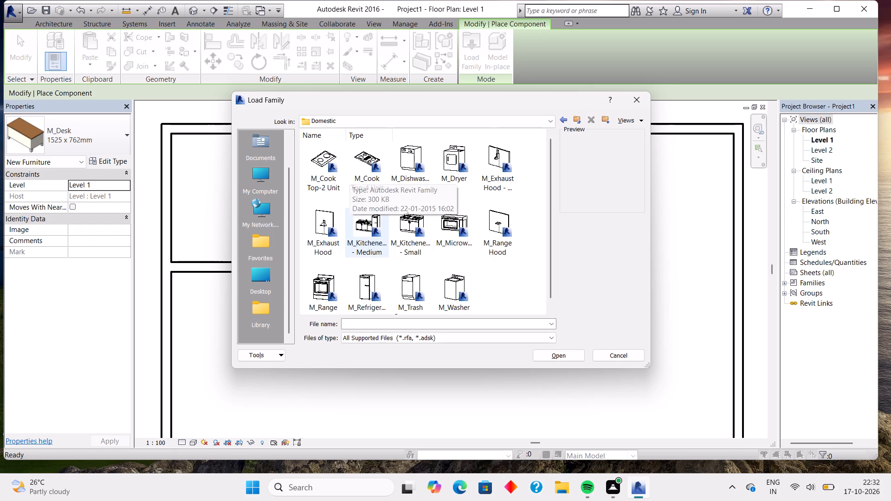
pyautogui.doubleClick(369, 231)
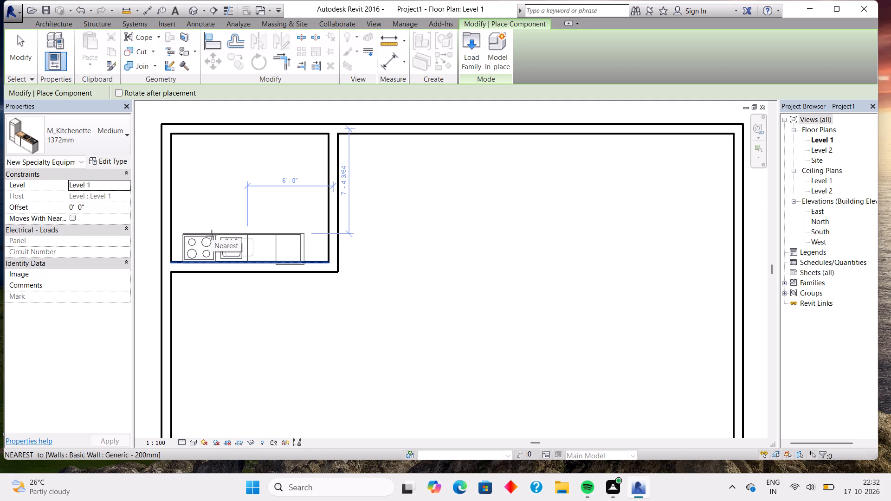
# Place two M_Kitchenette - Medium 1372mm units in the corner room, one rotated along the west wall and one along the north wall.
pyautogui.press('space')
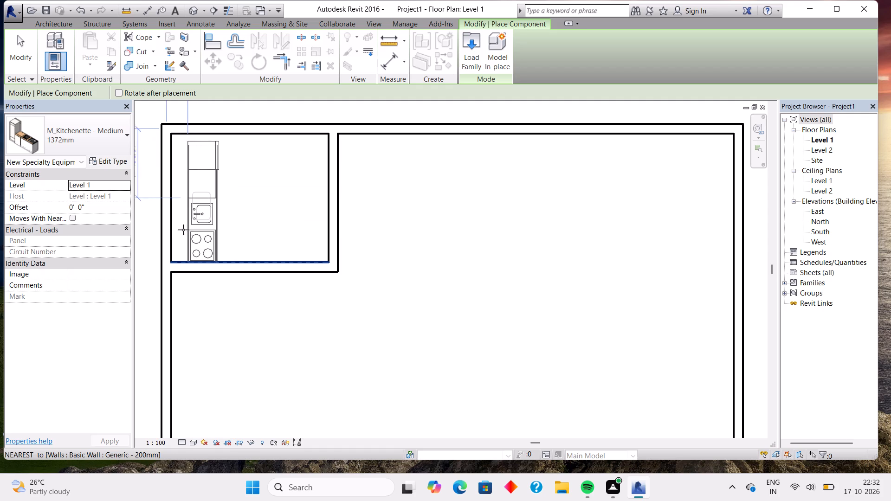
pyautogui.click(175, 230)
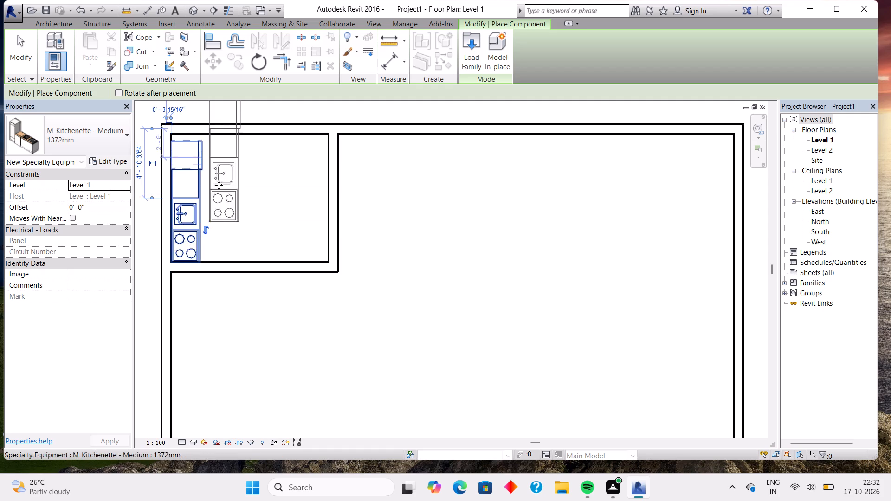
pyautogui.press('space')
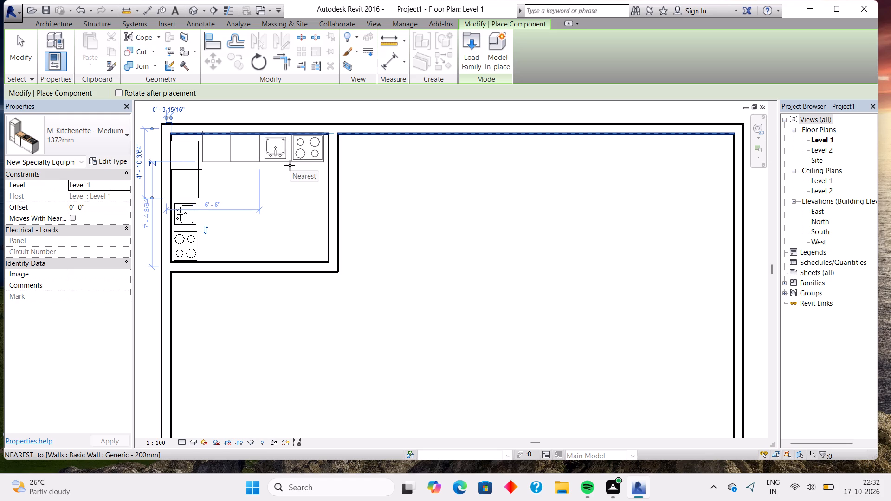
pyautogui.click(290, 165)
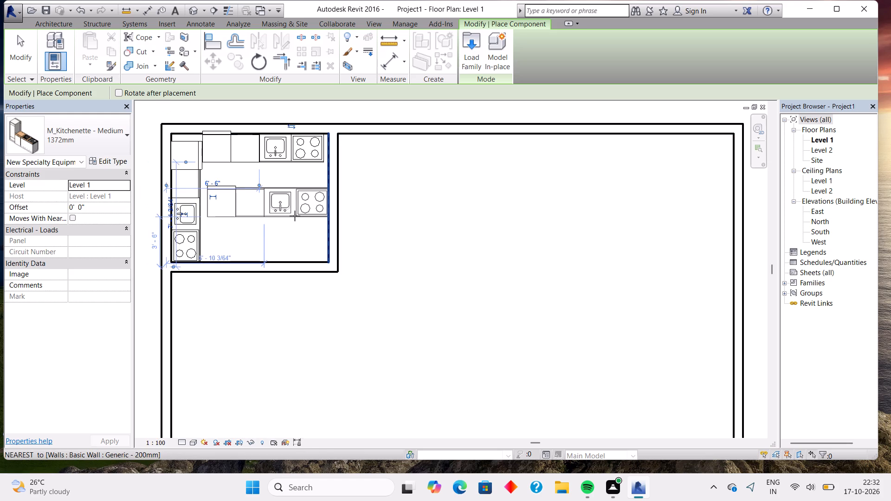
pyautogui.press('Escape')
pyautogui.press('Escape')
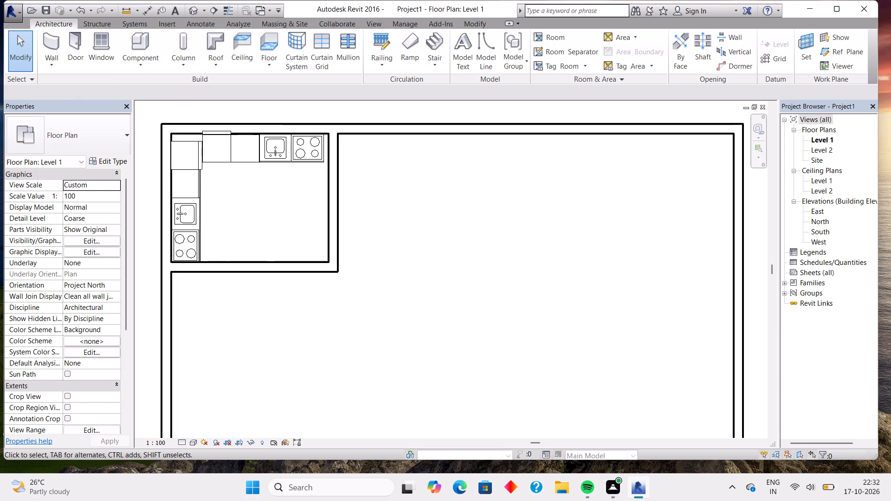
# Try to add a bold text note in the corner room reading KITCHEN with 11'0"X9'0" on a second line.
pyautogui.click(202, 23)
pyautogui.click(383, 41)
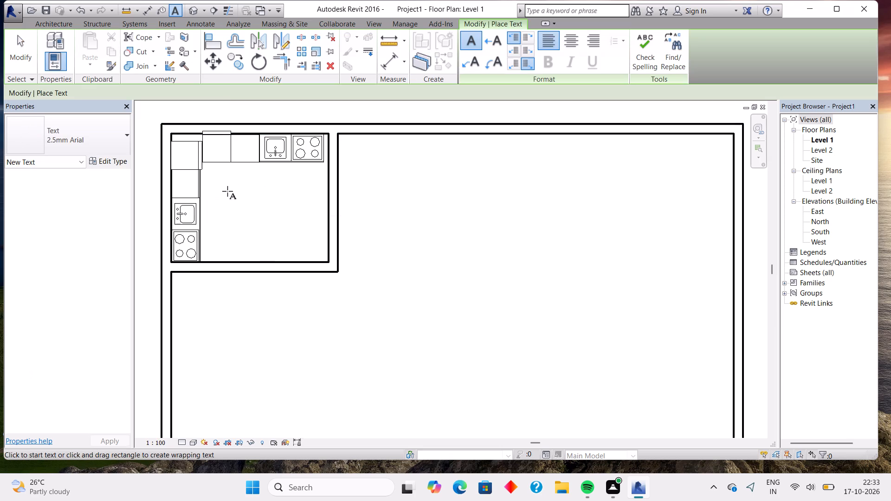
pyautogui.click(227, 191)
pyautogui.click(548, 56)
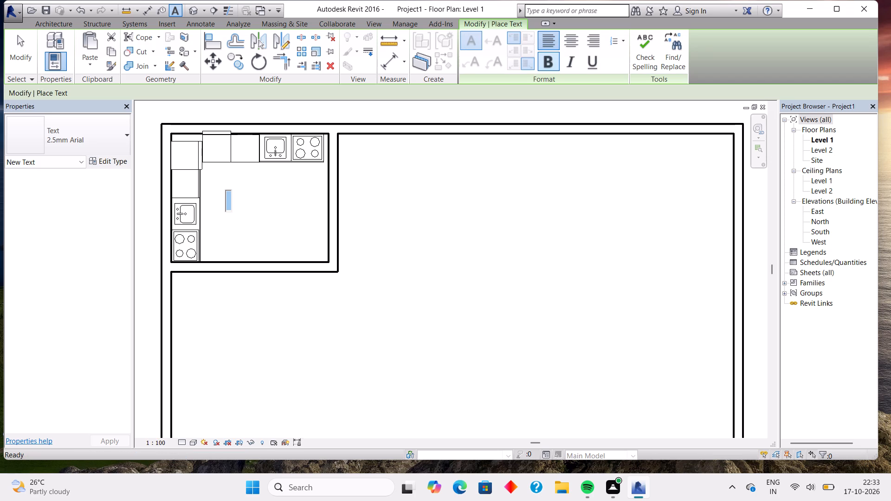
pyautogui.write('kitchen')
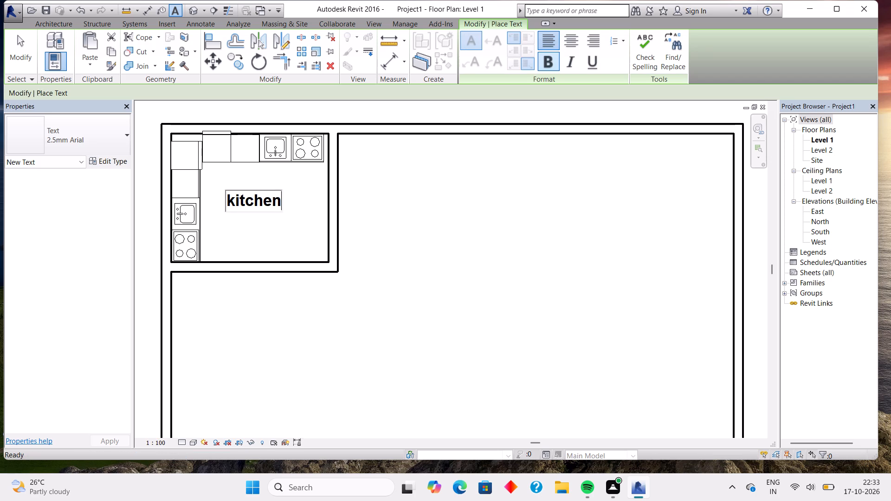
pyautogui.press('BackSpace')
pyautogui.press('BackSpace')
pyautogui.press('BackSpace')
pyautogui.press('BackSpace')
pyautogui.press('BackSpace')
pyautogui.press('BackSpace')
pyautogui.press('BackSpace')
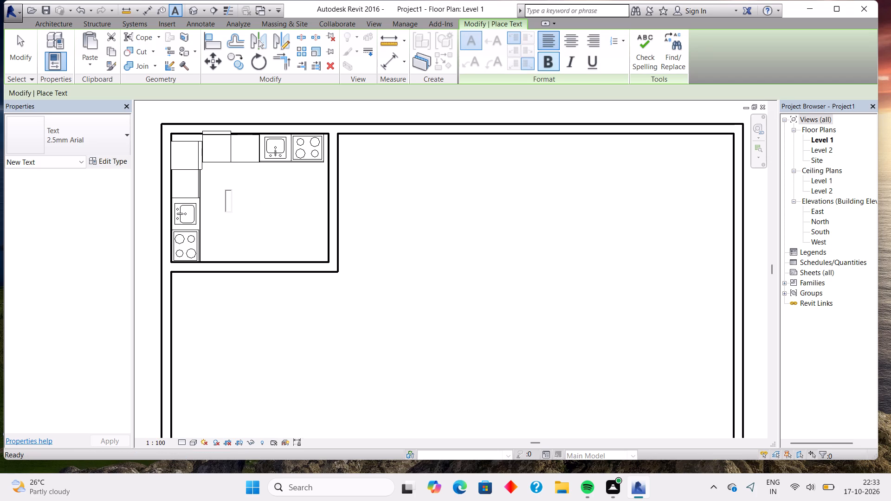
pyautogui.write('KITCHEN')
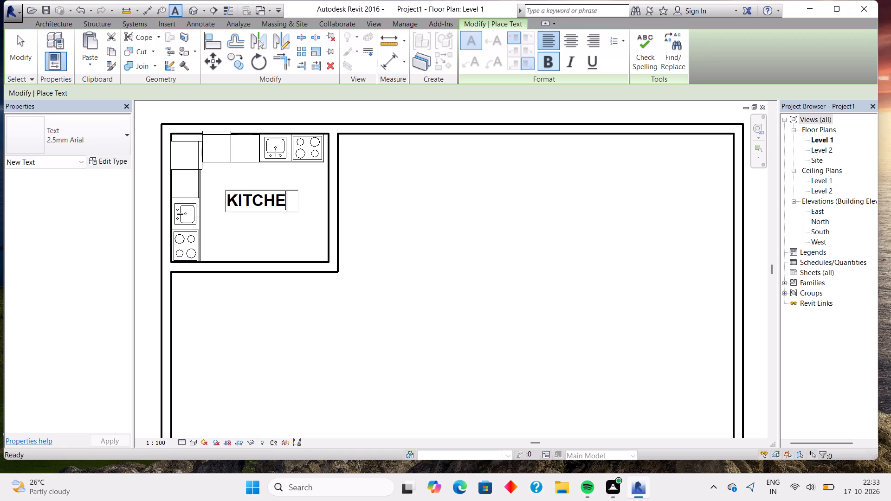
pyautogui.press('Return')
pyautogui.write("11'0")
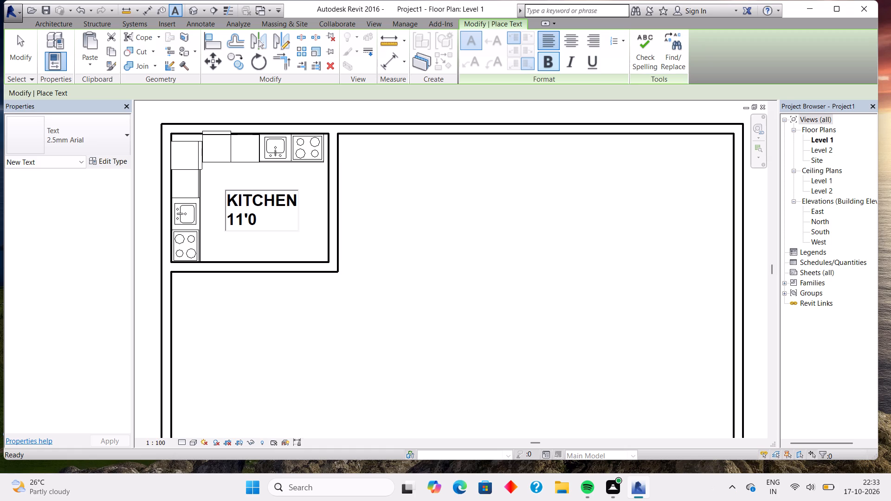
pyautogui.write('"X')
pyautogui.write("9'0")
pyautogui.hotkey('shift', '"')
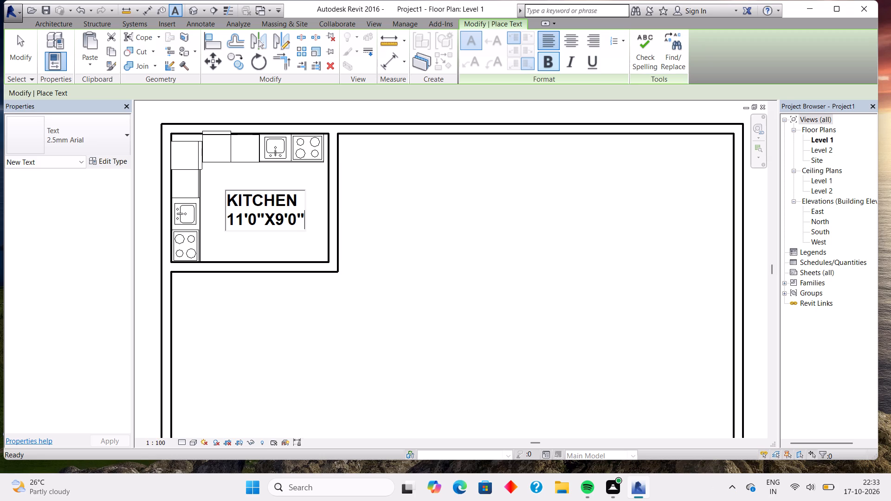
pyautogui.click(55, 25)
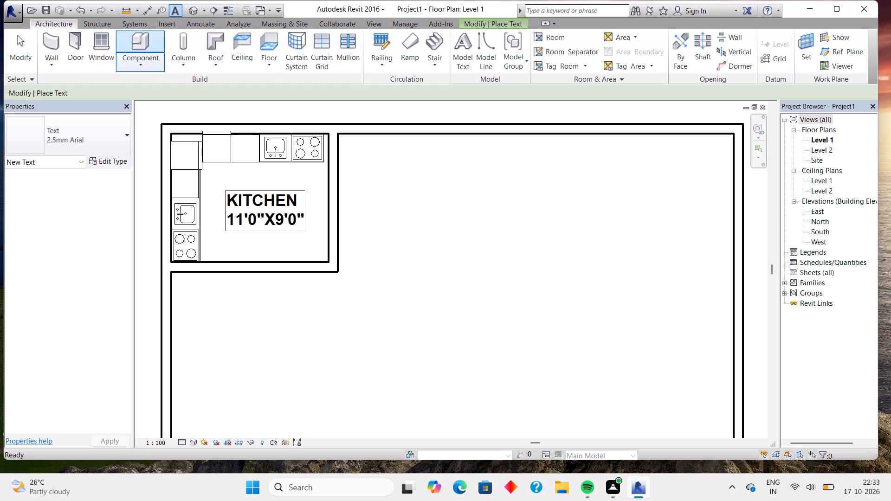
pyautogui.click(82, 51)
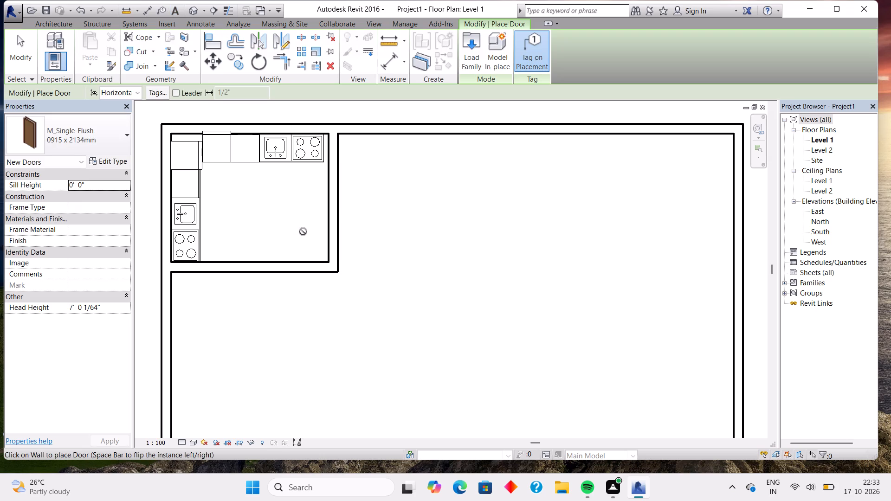
# Add a bold text note in the middle of the corner room reading KITCHEN with 11'0"X9'0" on a second line.
pyautogui.click(195, 19)
pyautogui.click(381, 38)
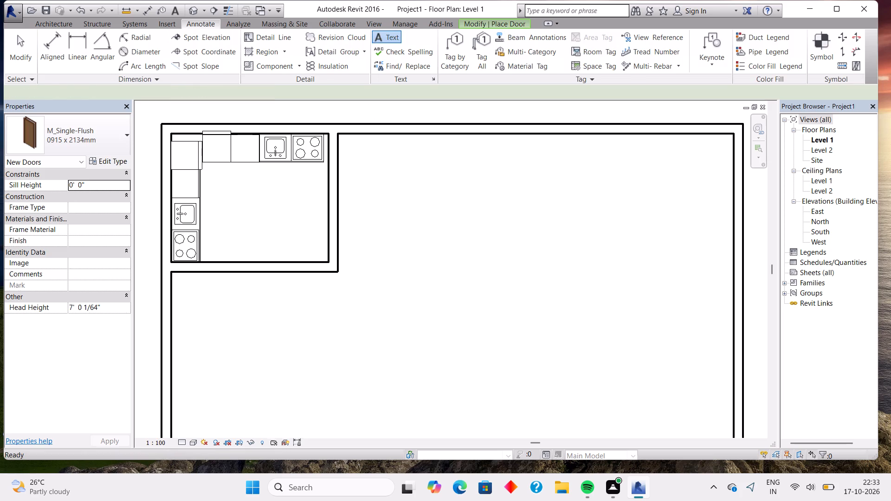
pyautogui.click(213, 194)
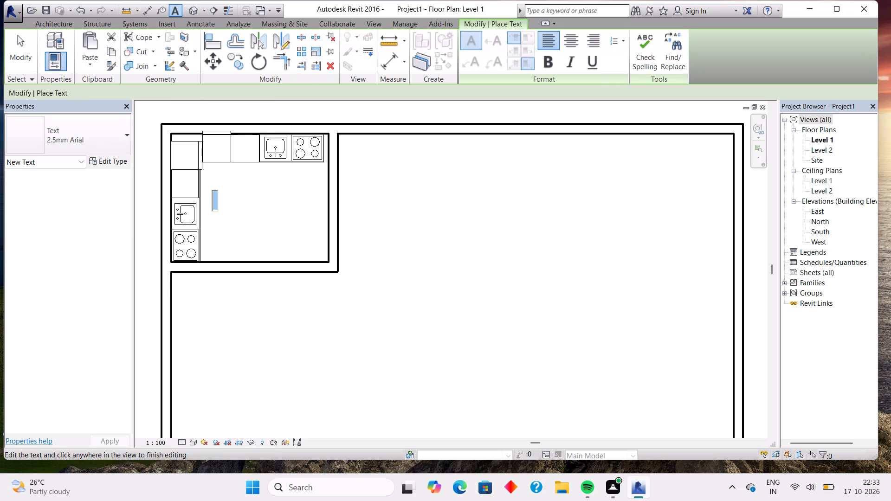
pyautogui.click(213, 194)
pyautogui.click(553, 56)
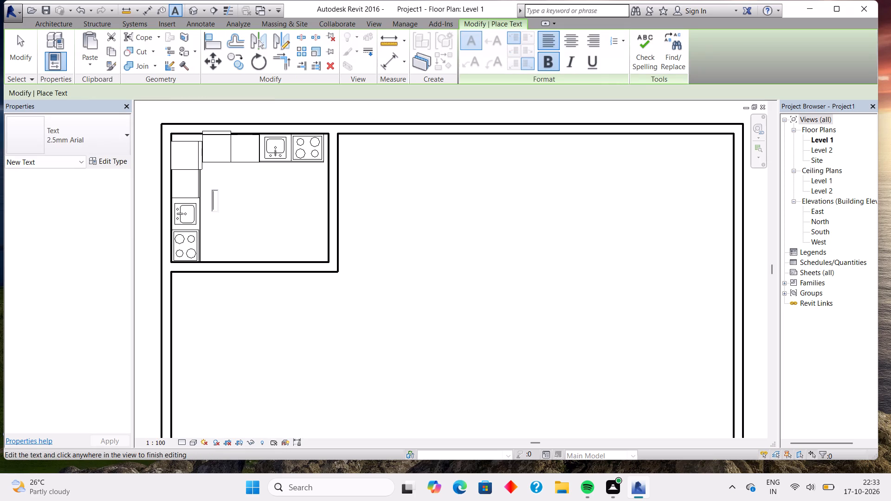
pyautogui.write('KITCHEN')
pyautogui.press('Return')
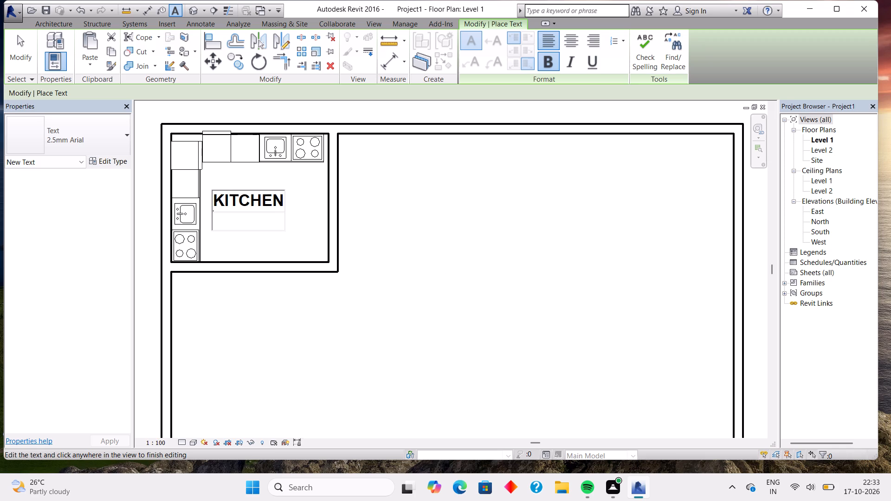
pyautogui.write('11')
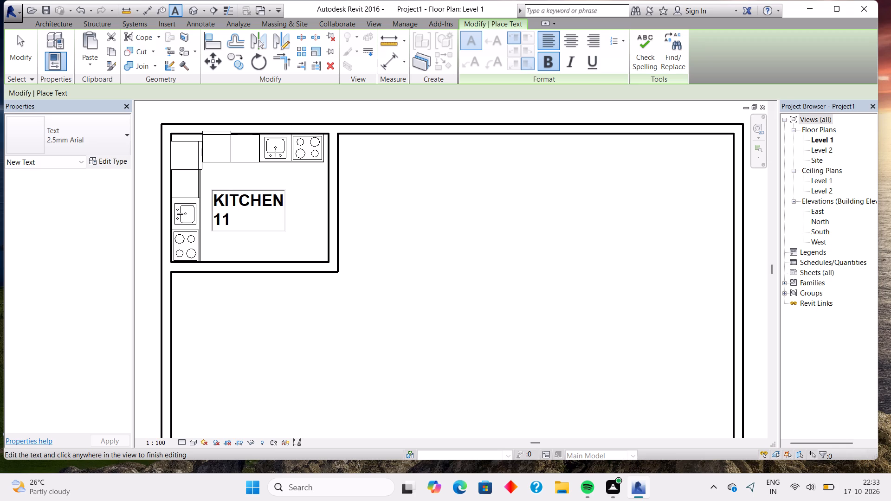
pyautogui.press("'")
pyautogui.press('0')
pyautogui.press("'")
pyautogui.press('BackSpace')
pyautogui.hotkey('shift', '"')
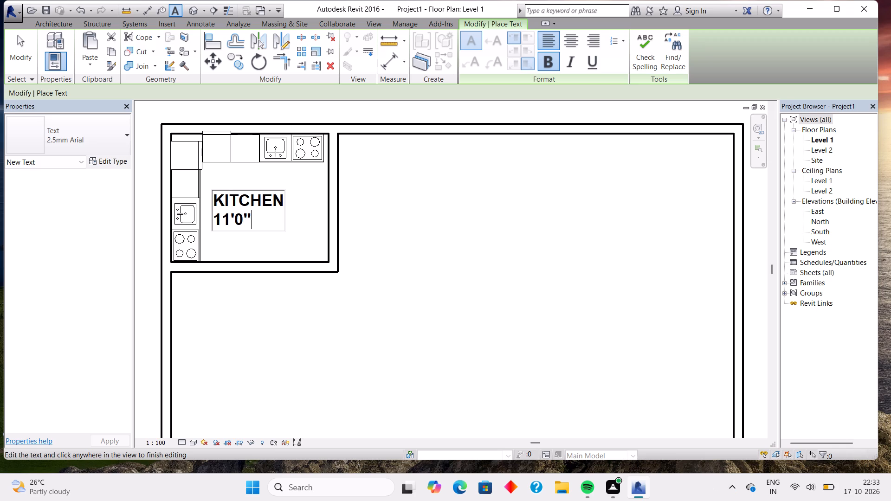
pyautogui.press('x')
pyautogui.write('9\'0"')
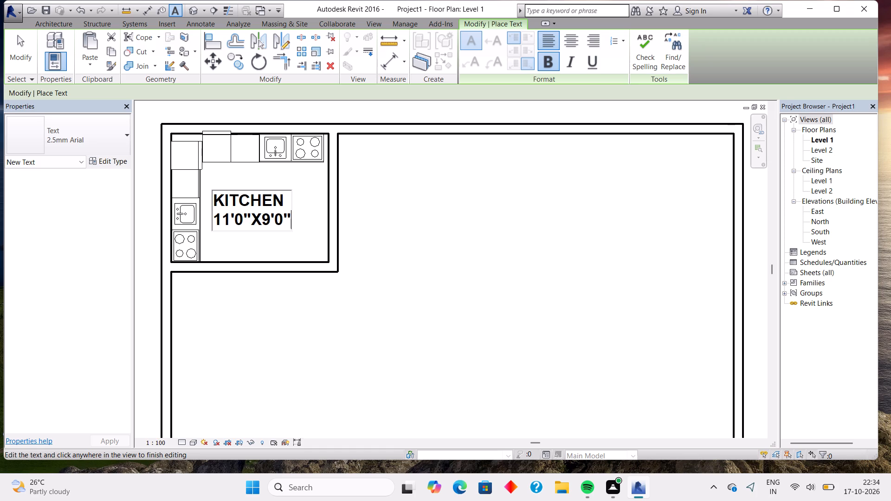
pyautogui.click(374, 242)
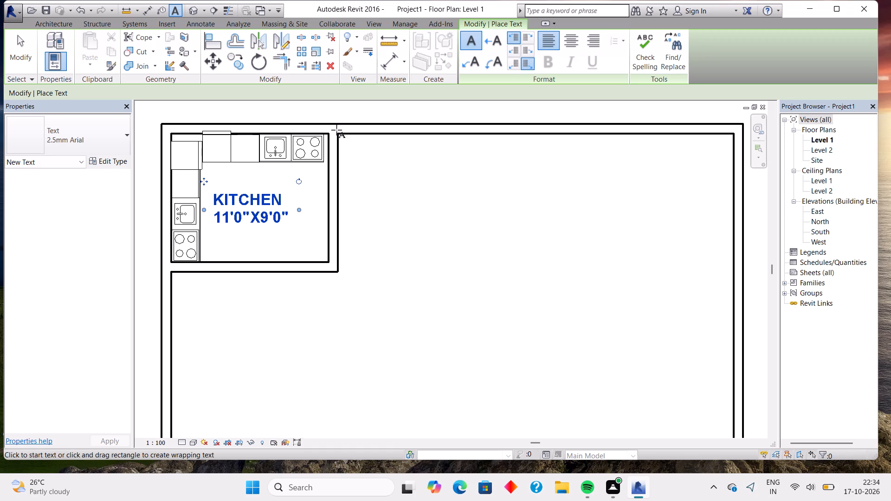
pyautogui.click(390, 222)
pyautogui.press('Escape')
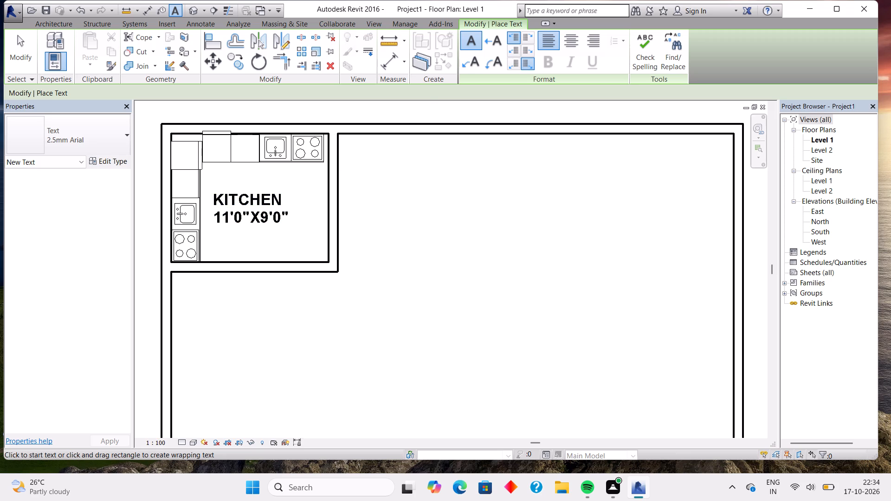
# Place an M_Single-Flush 0915 x 2134mm door in the kitchen's south wall, centred about 2'-0" from the east partition and swinging into the kitchen.
pyautogui.click(67, 26)
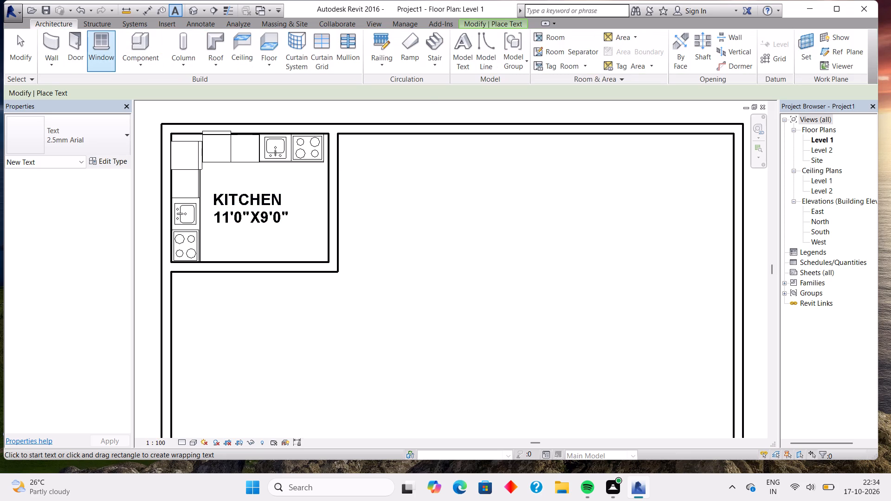
pyautogui.click(63, 41)
pyautogui.click(56, 25)
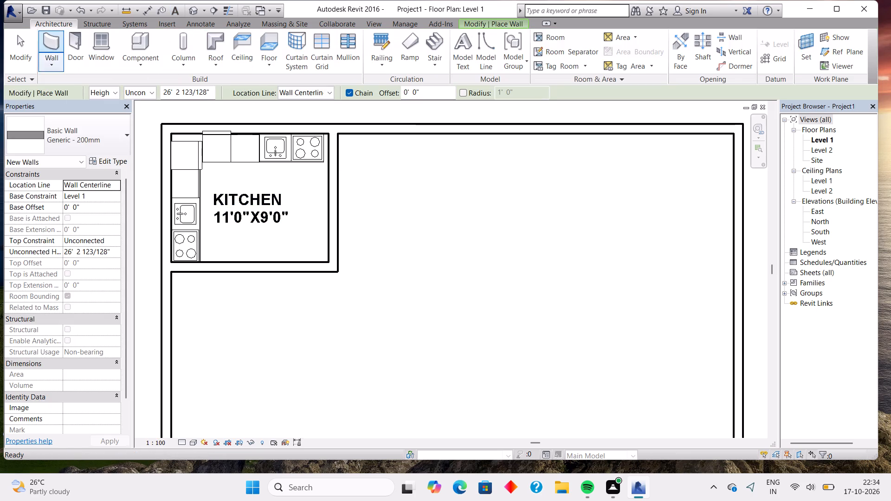
pyautogui.click(69, 39)
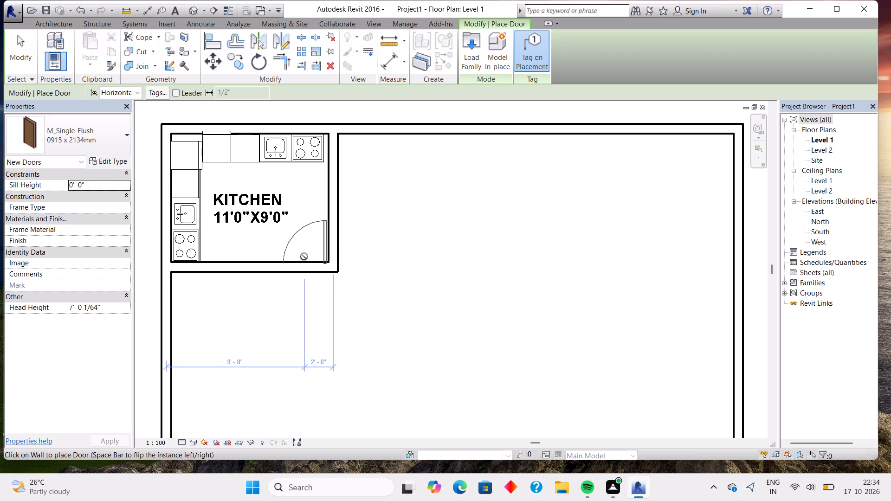
pyautogui.click(301, 259)
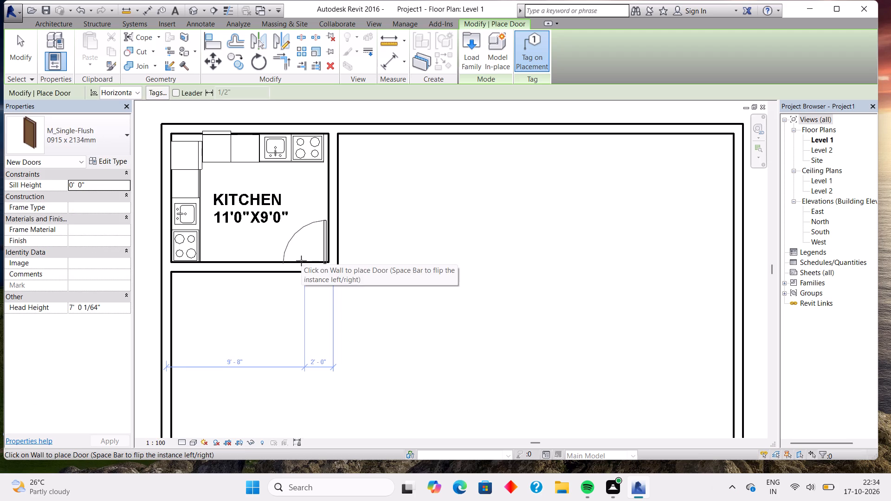
pyautogui.scroll(-2, 413, 290)
pyautogui.scroll(2, 413, 290)
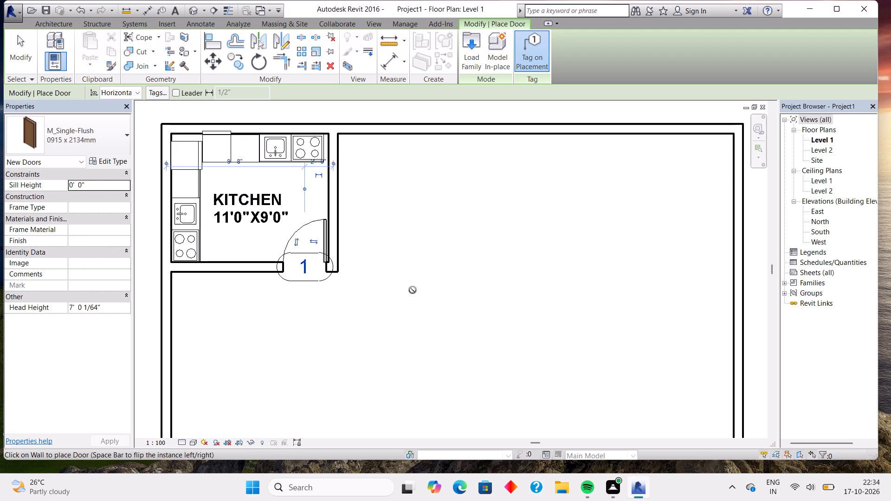
pyautogui.press('Escape')
pyautogui.press('Escape')
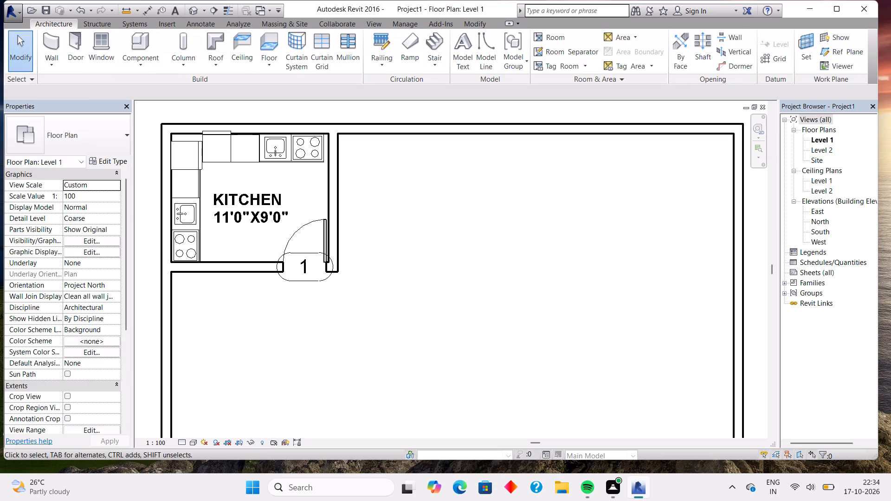
# Delete the number tag from the kitchen door.
pyautogui.click(317, 281)
pyautogui.press('Delete')
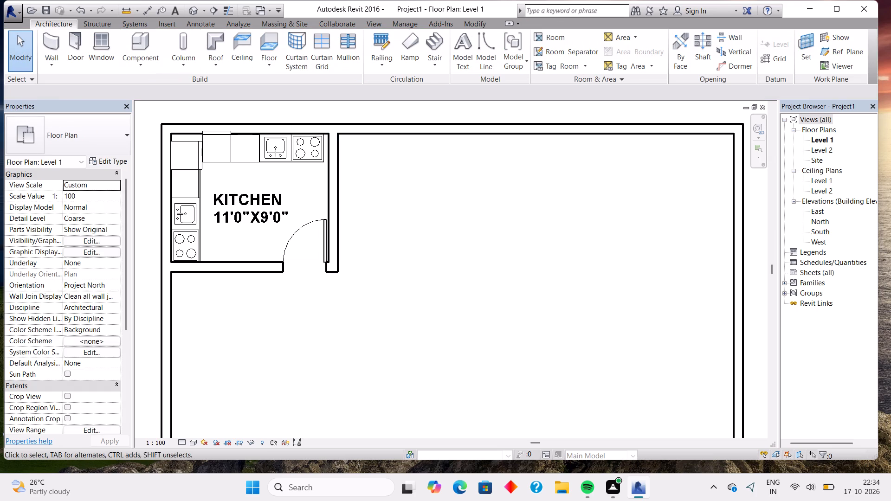
# Draw two Generic - 200mm walls from the kitchen's east partition up to the north wall, enclosing a small room about 3'-4" square inside.
pyautogui.scroll(-1, 370, 200)
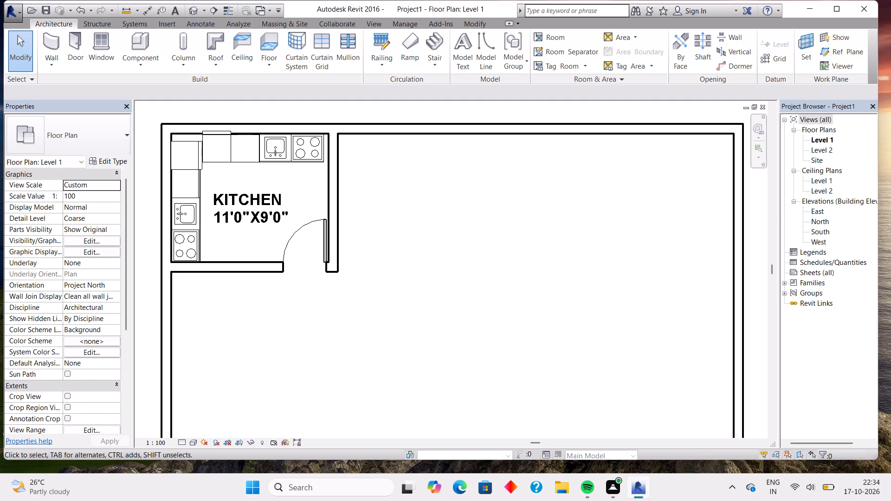
pyautogui.scroll(-2, 370, 200)
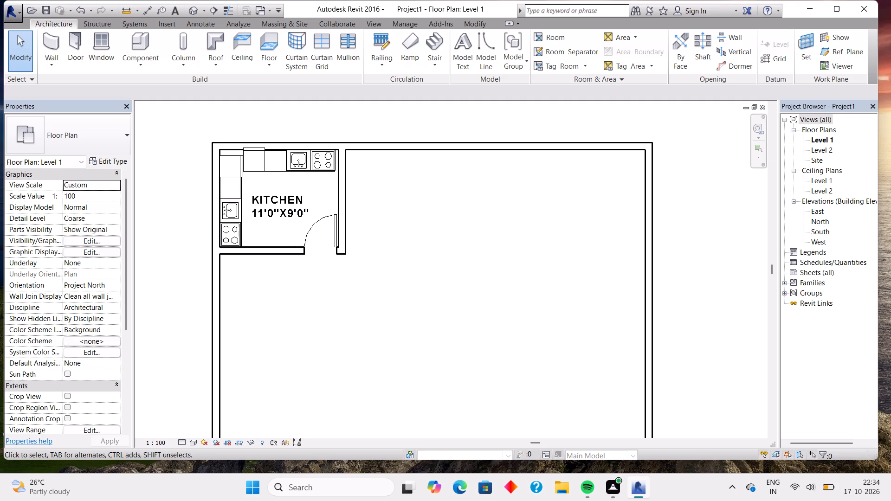
pyautogui.scroll(2, 370, 200)
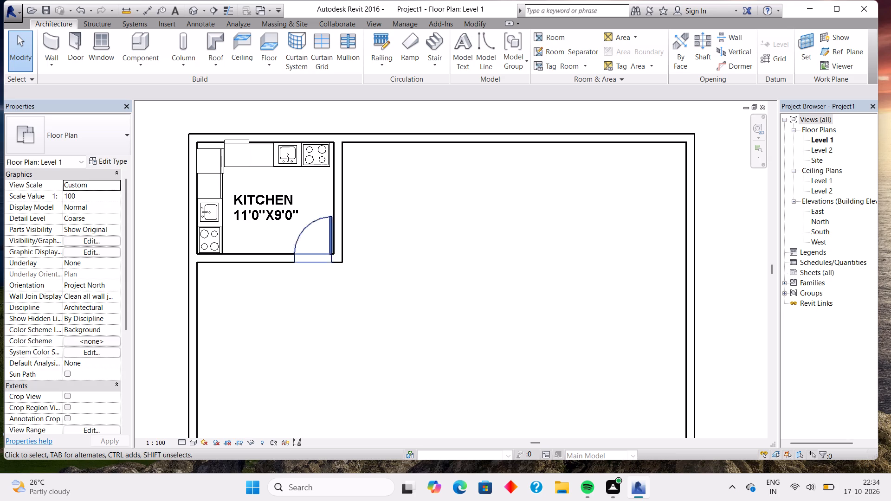
pyautogui.click(55, 42)
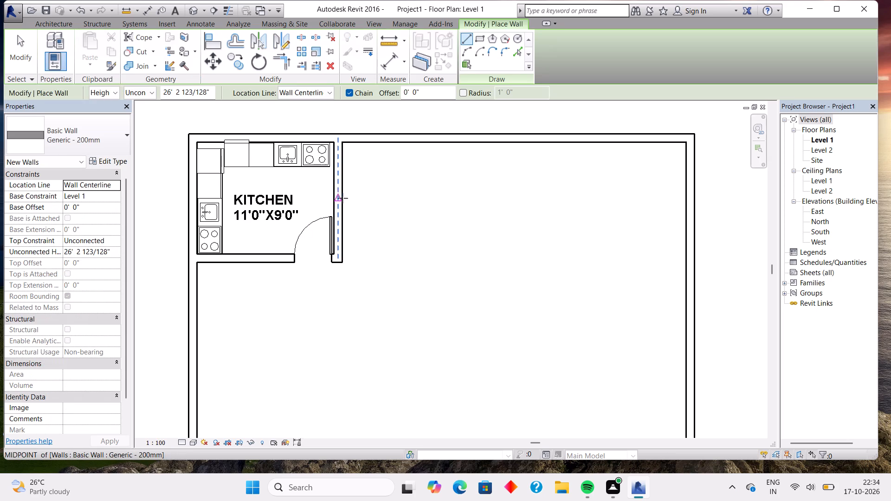
pyautogui.click(344, 188)
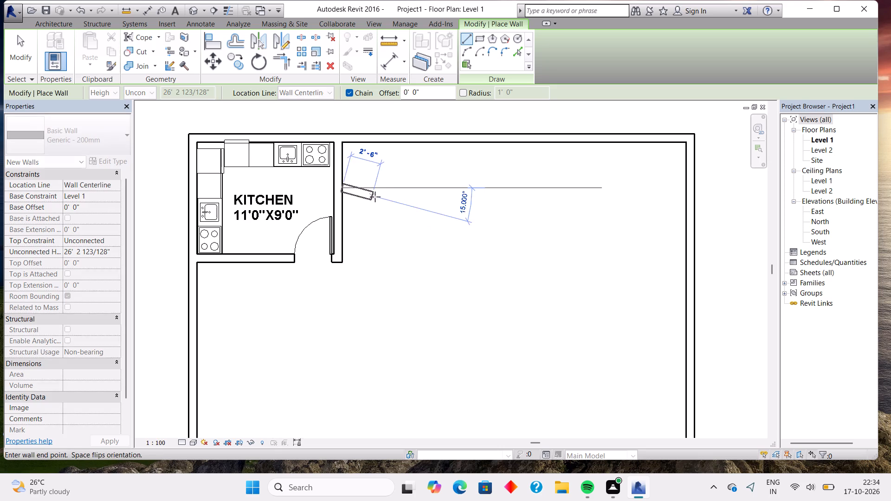
pyautogui.scroll(1, 385, 185)
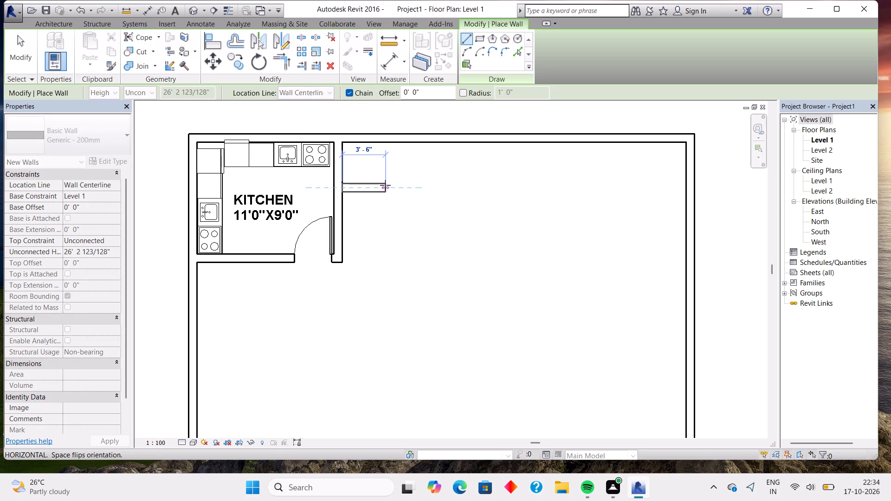
pyautogui.scroll(3, 385, 185)
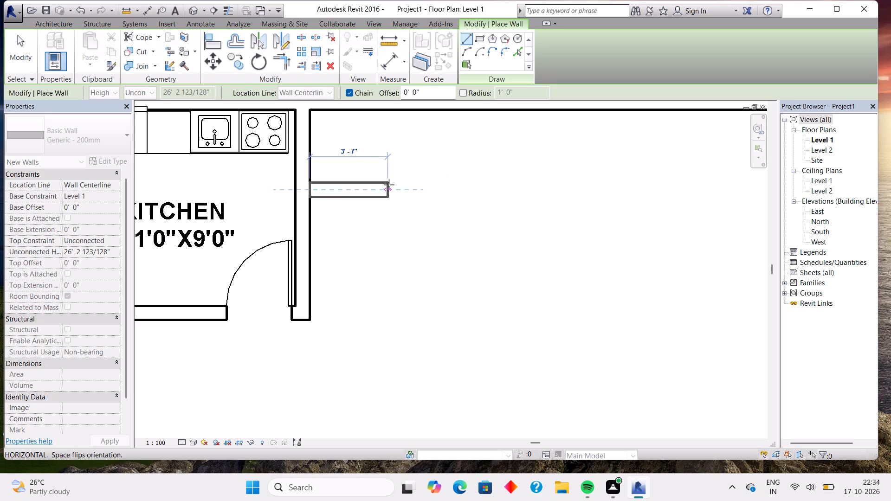
pyautogui.click(389, 184)
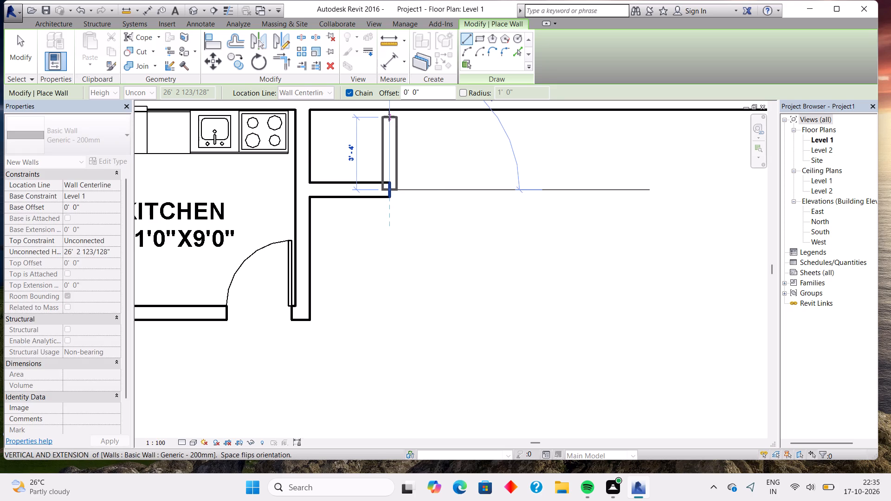
pyautogui.click(389, 114)
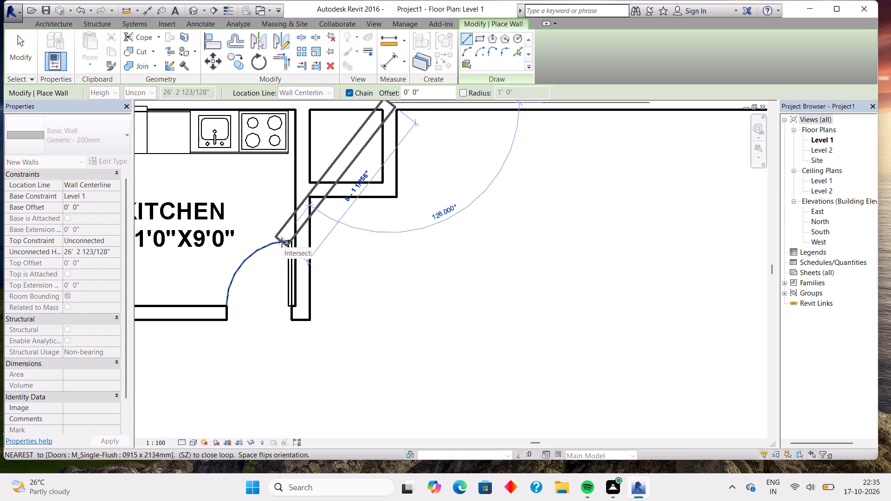
pyautogui.press('Escape')
pyautogui.press('Escape')
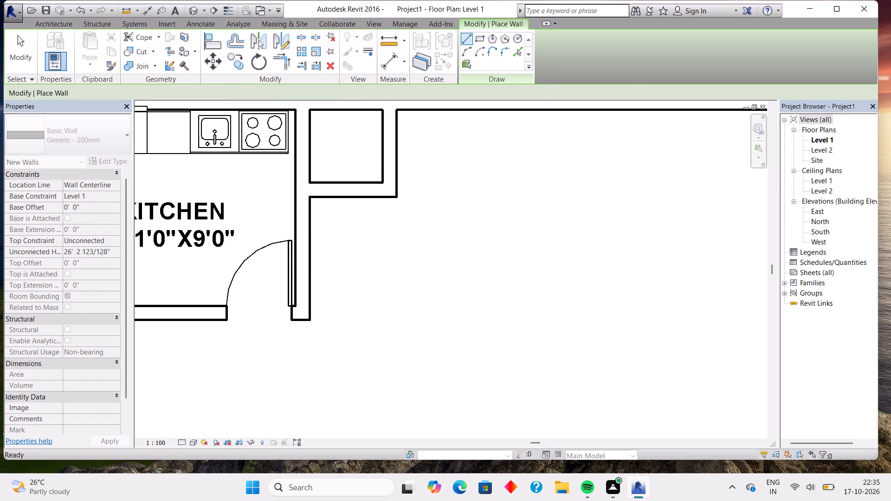
# Check the small room's clear width and depth between inner wall faces using Aligned dimensions.
pyautogui.click(44, 43)
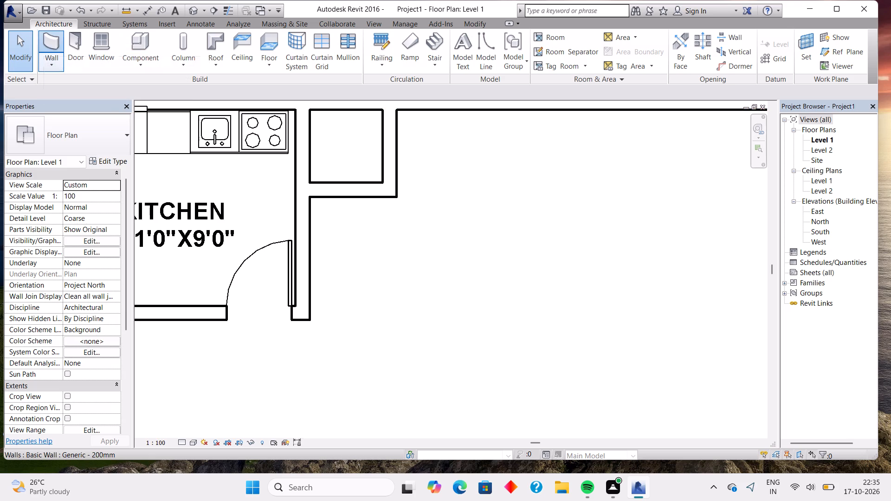
pyautogui.click(387, 62)
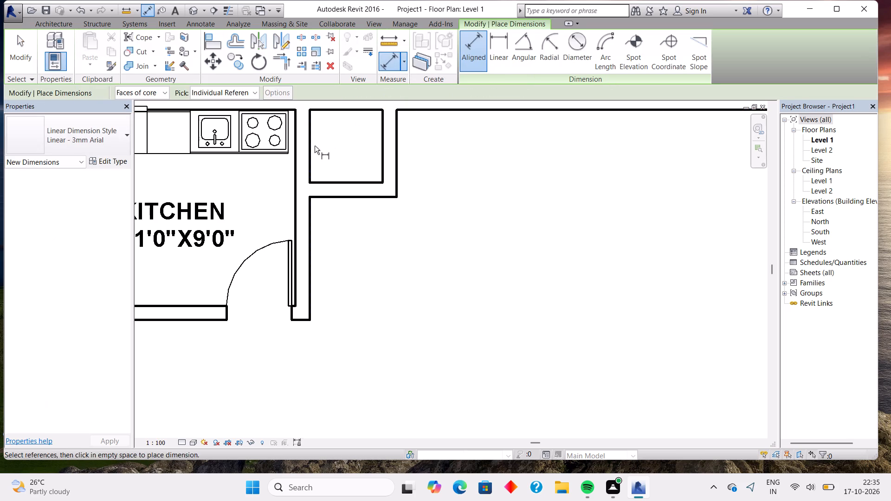
pyautogui.click(311, 147)
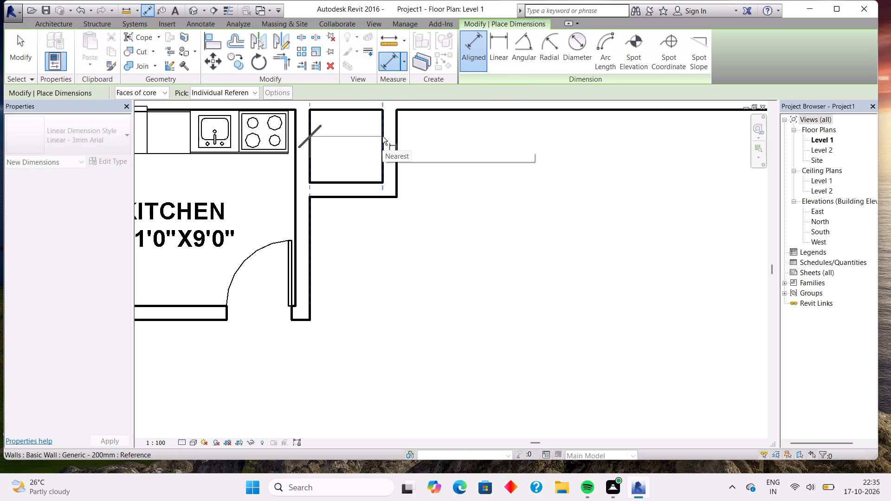
pyautogui.click(382, 136)
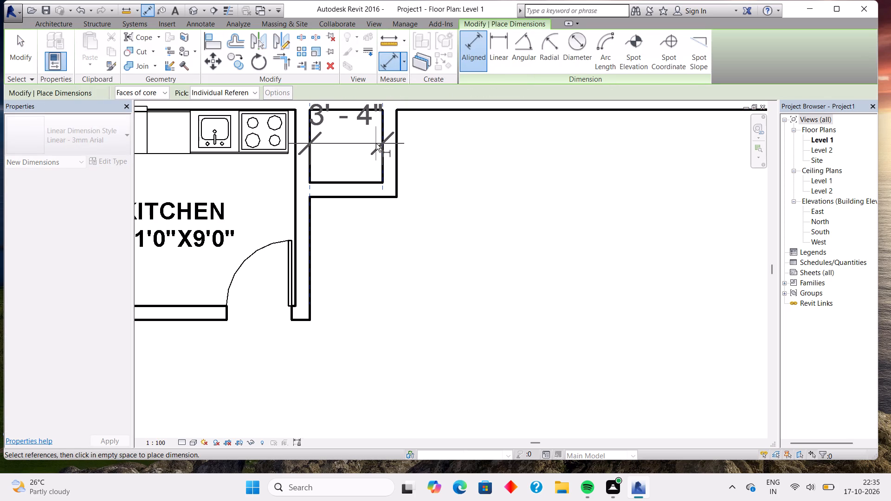
pyautogui.press('Escape')
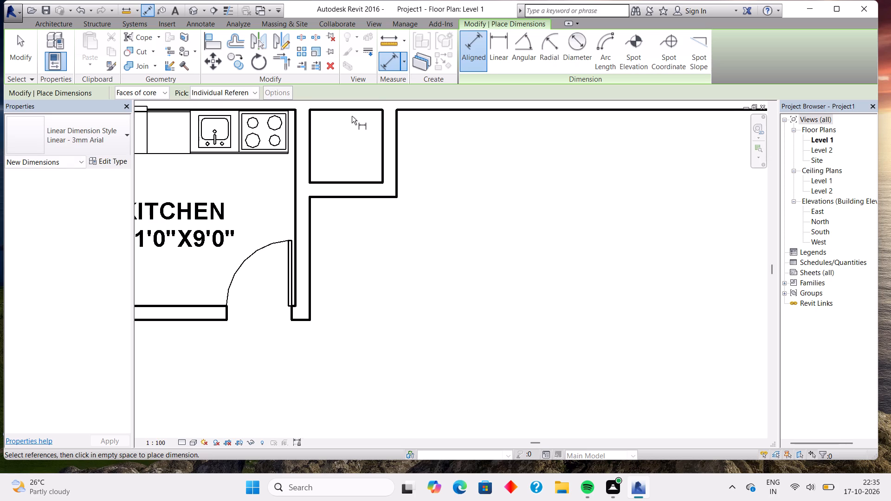
pyautogui.click(352, 107)
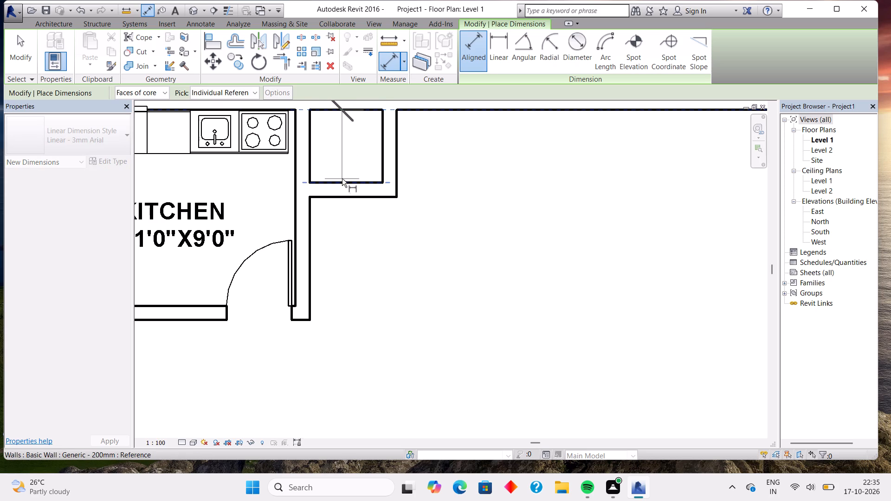
pyautogui.click(343, 182)
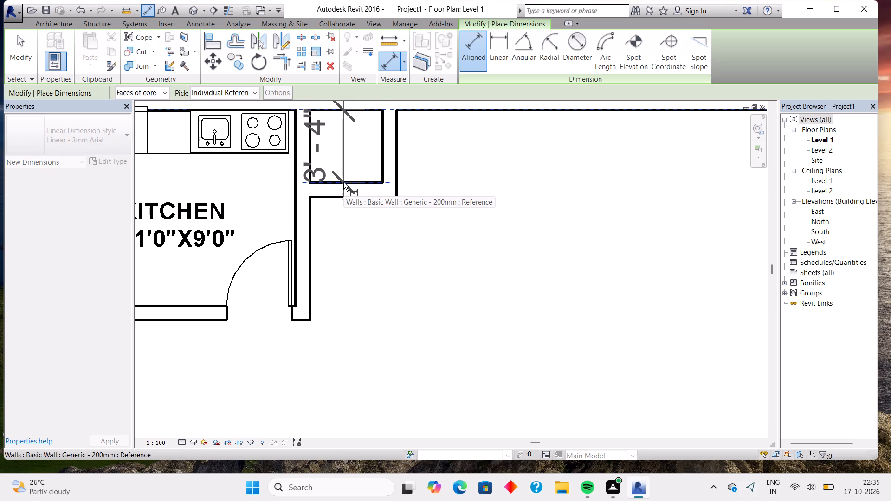
# Shift the small room's east wall east to 4'-1 15/16" from the kitchen's east partition, centre to centre, and check the clear width.
pyautogui.press('Escape')
pyautogui.press('Escape')
pyautogui.click(374, 149)
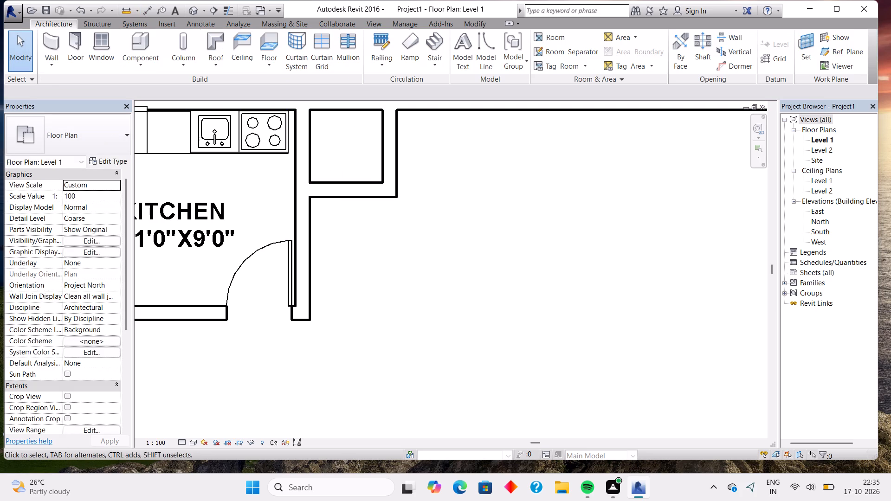
pyautogui.click(383, 147)
pyautogui.press('Right')
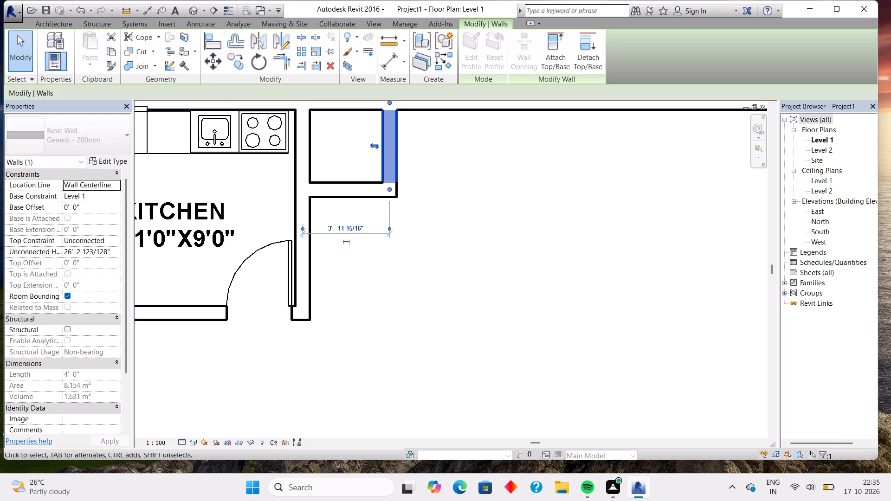
pyautogui.press('Right')
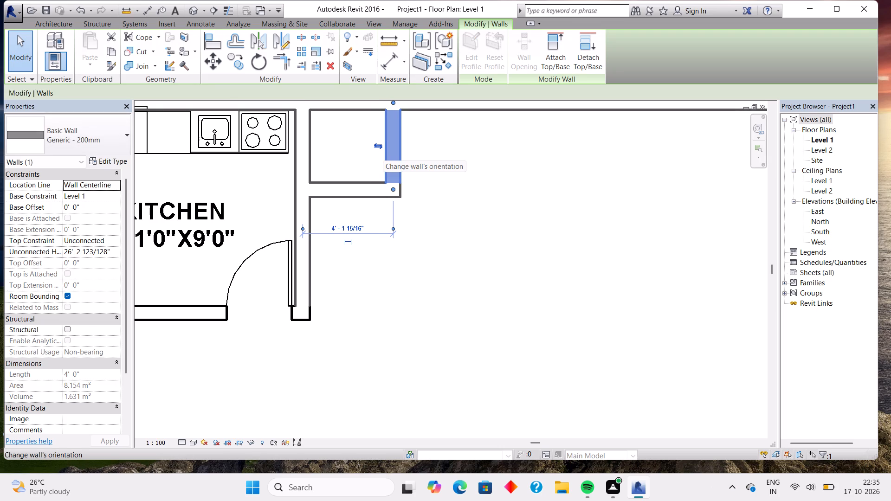
pyautogui.click(393, 53)
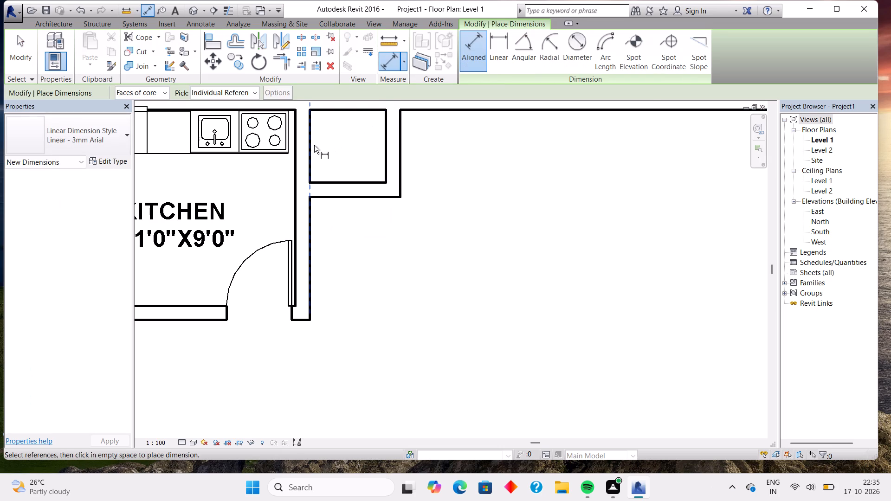
pyautogui.click(312, 146)
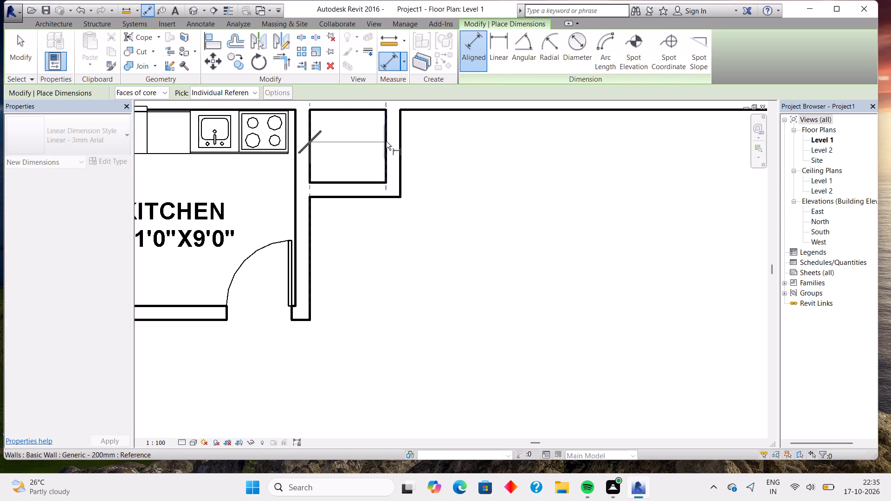
pyautogui.click(387, 141)
pyautogui.press('Escape')
pyautogui.press('Escape')
# Shift the small room's east wall farther east for a 3'-8" clear width, checking it with an Aligned dimension.
pyautogui.click(381, 150)
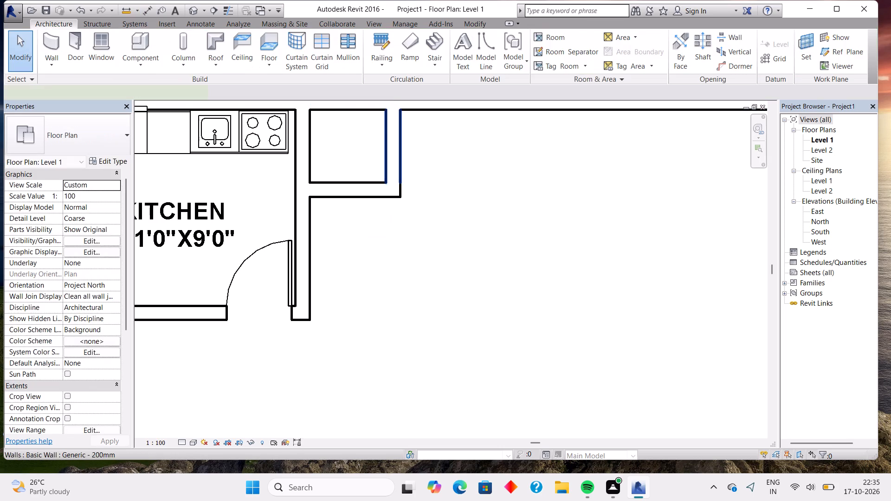
pyautogui.press('Right')
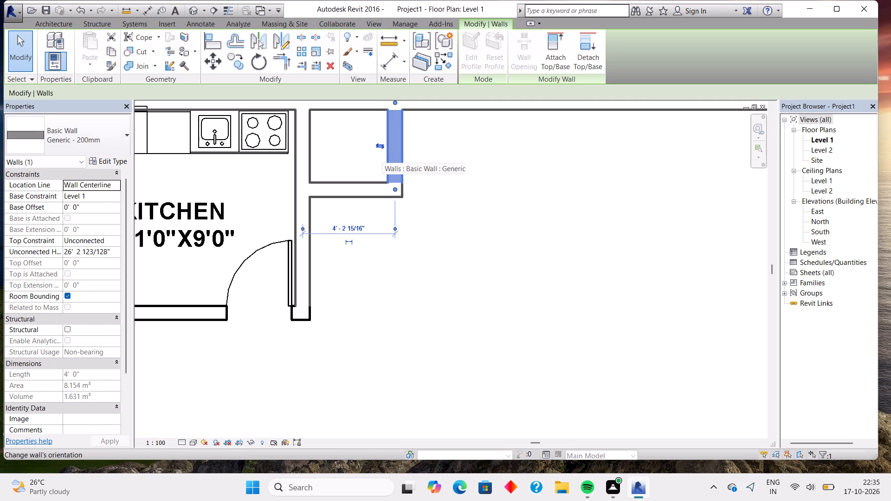
pyautogui.press('Right')
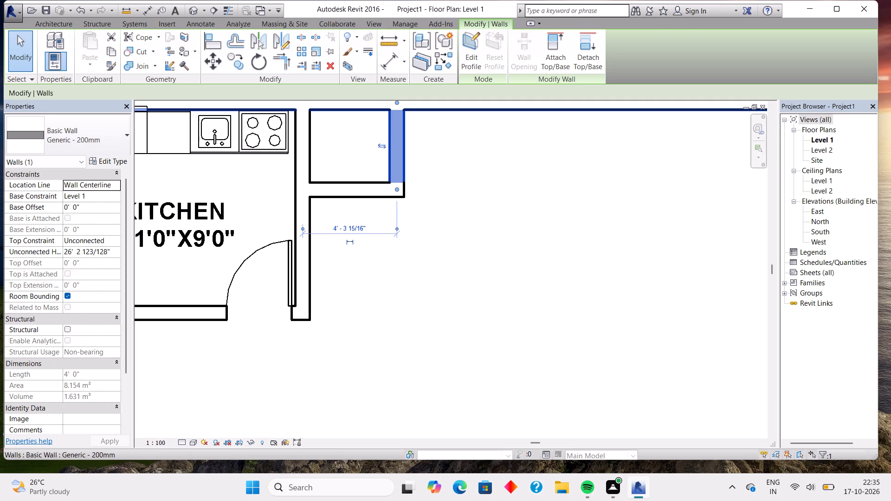
pyautogui.click(383, 66)
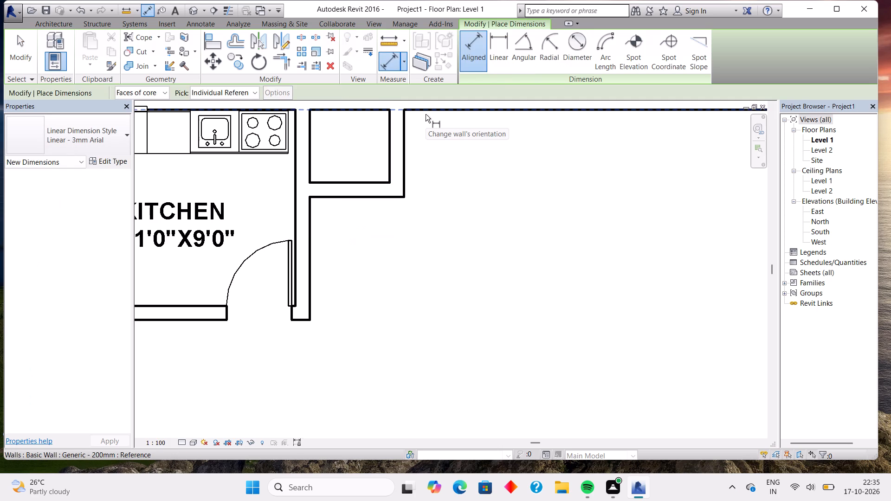
pyautogui.click(310, 150)
pyautogui.click(388, 141)
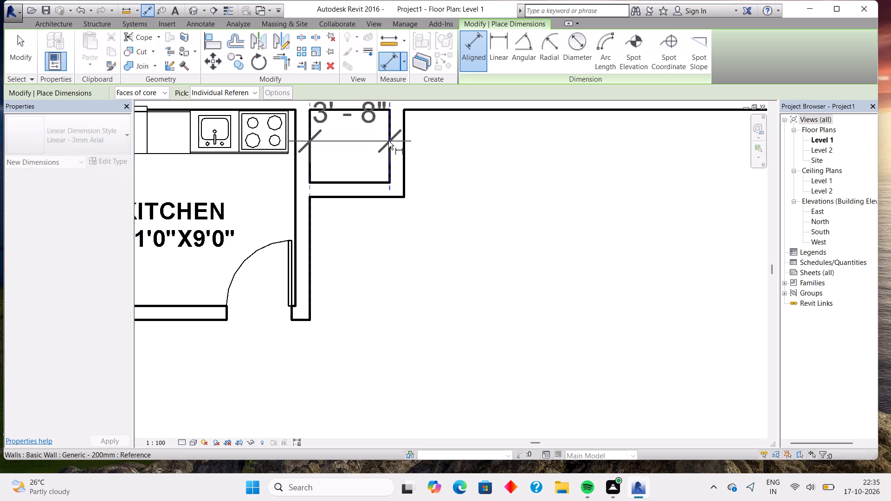
pyautogui.press('Escape')
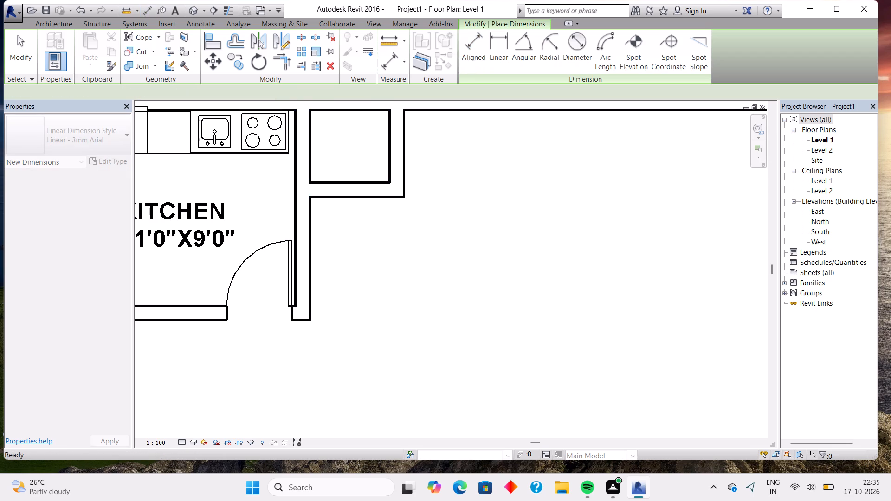
pyautogui.press('Escape')
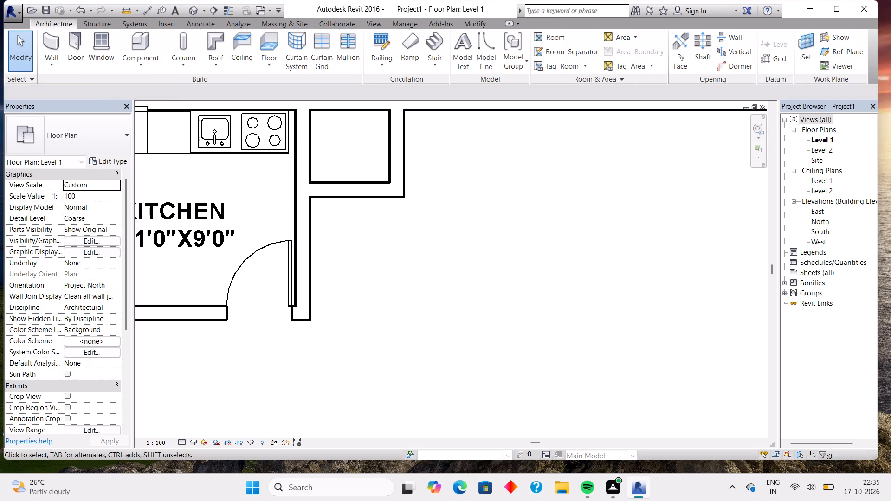
# Shift the small room's south wall south for a 4'-1" clear depth, checking it with an Aligned dimension.
pyautogui.click(359, 180)
pyautogui.press('Down')
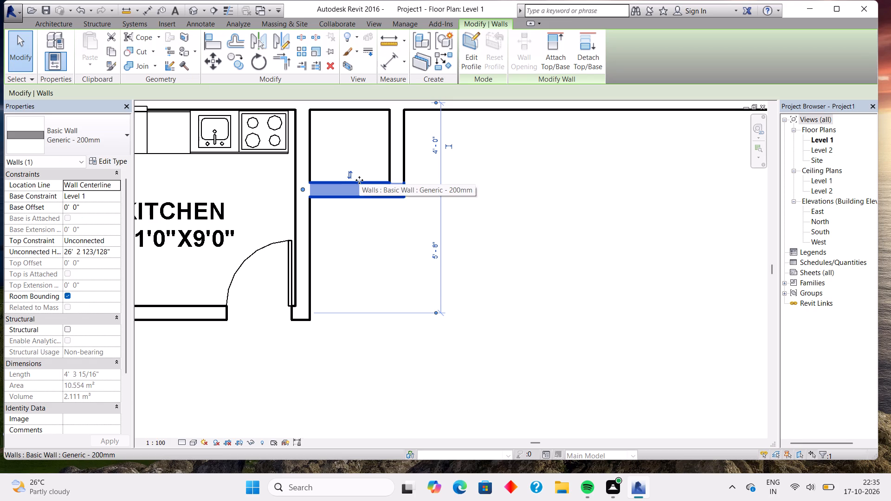
pyautogui.press('Down')
pyautogui.press('Down')
pyautogui.press('Down')
pyautogui.press('Down')
pyautogui.press('Down')
pyautogui.press('Down')
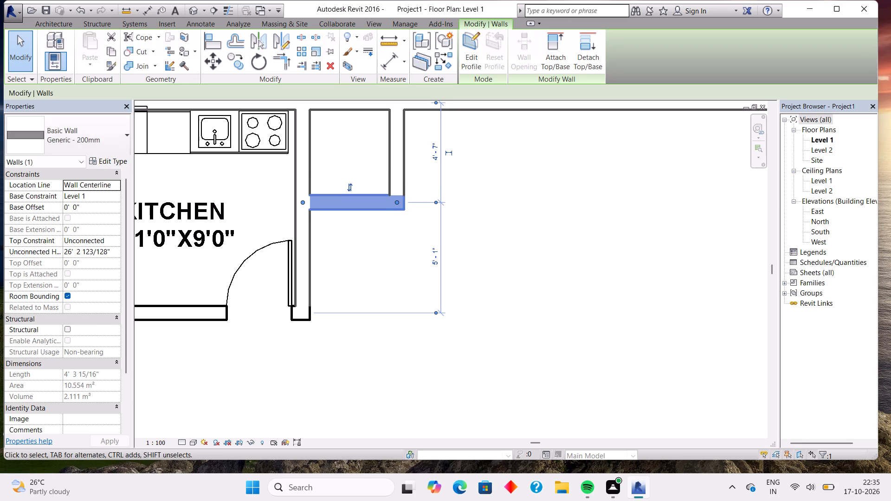
pyautogui.press('Down')
pyautogui.press('Down')
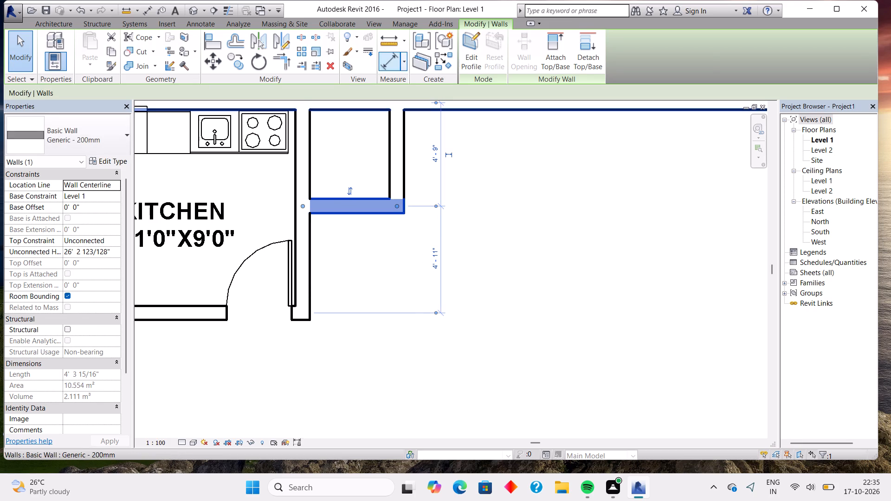
pyautogui.click(383, 69)
pyautogui.click(343, 110)
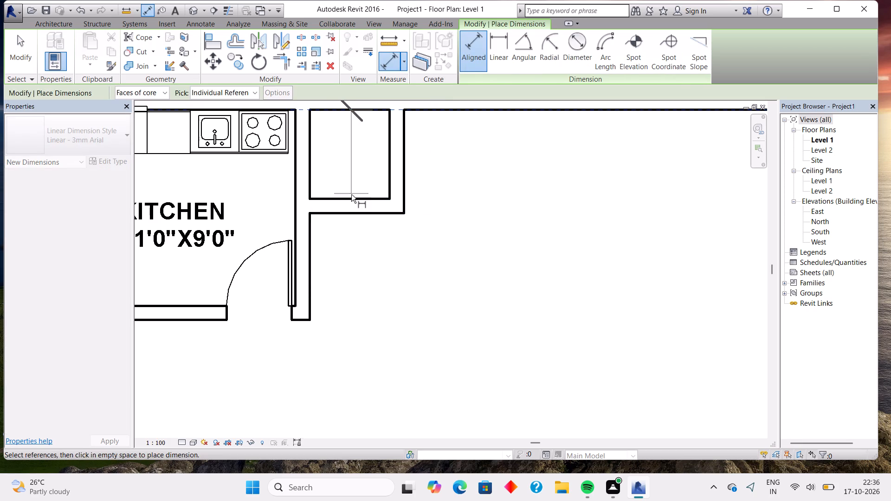
pyautogui.click(351, 196)
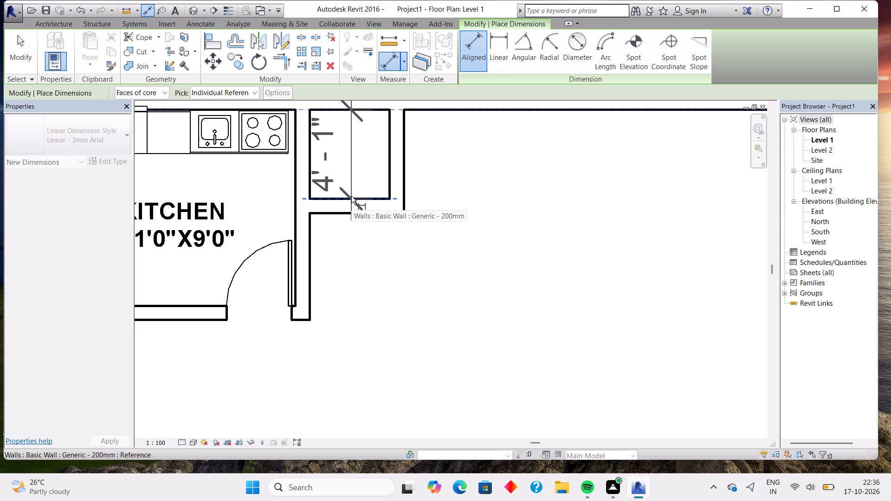
pyautogui.press('Escape')
pyautogui.press('Escape')
# Shift the small room's south wall farther south to 5'-3" from the north wall, centre to centre, and check the clear depth.
pyautogui.click(351, 196)
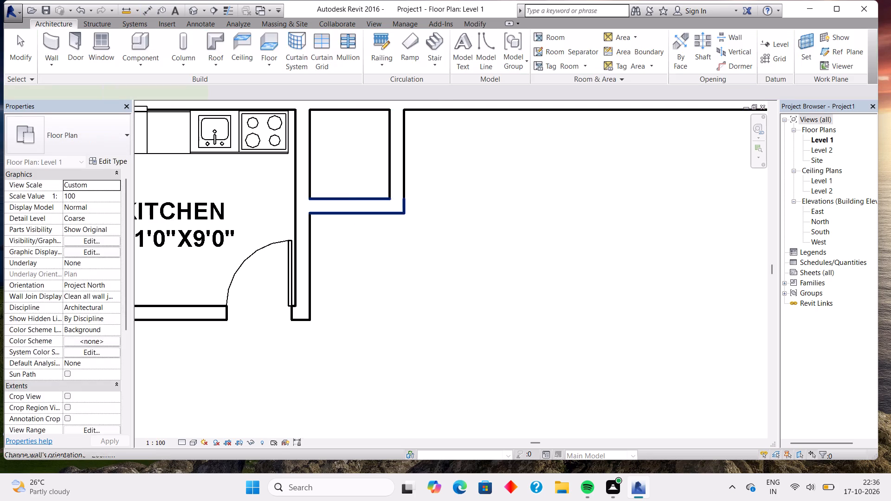
pyautogui.press('Down')
pyautogui.press('Down')
pyautogui.press('Down')
pyautogui.press('Down')
pyautogui.press('Down')
pyautogui.press('Down')
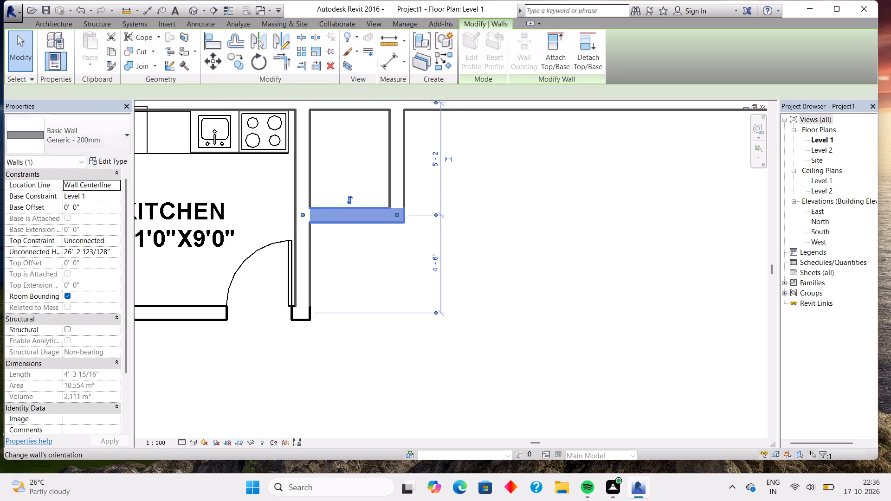
pyautogui.click(382, 74)
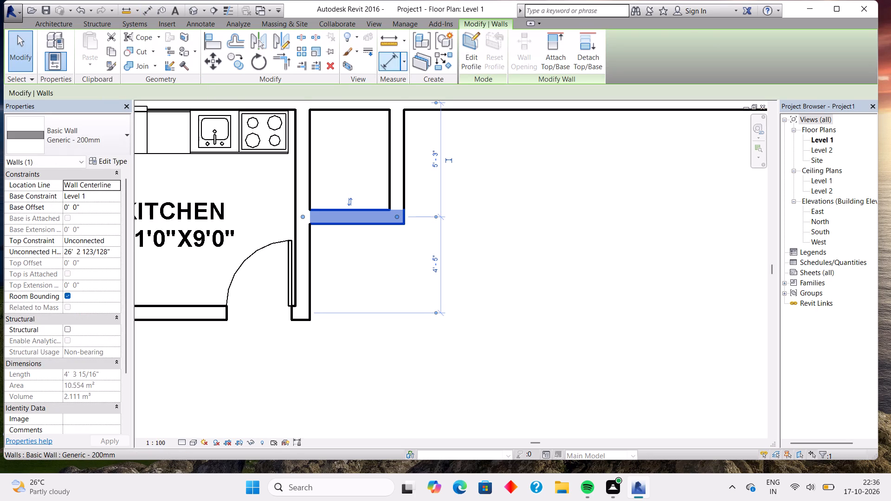
pyautogui.click(381, 64)
pyautogui.click(355, 110)
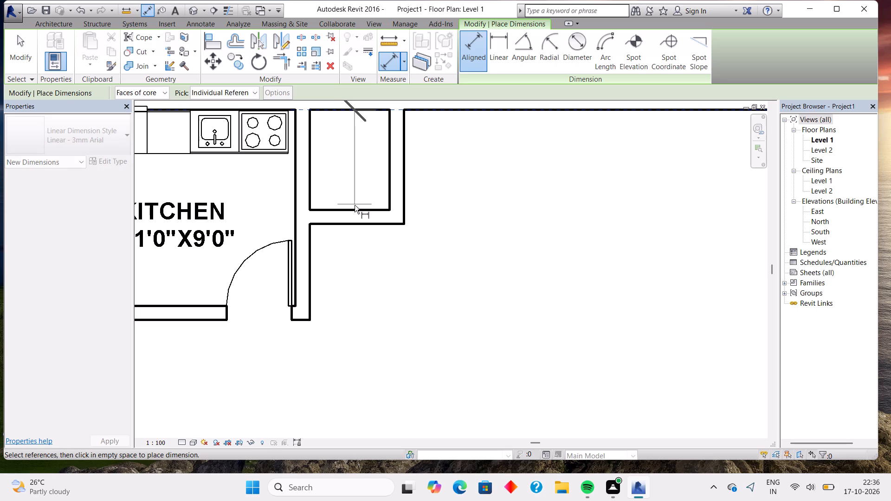
pyautogui.click(355, 210)
pyautogui.press('Escape')
pyautogui.press('Escape')
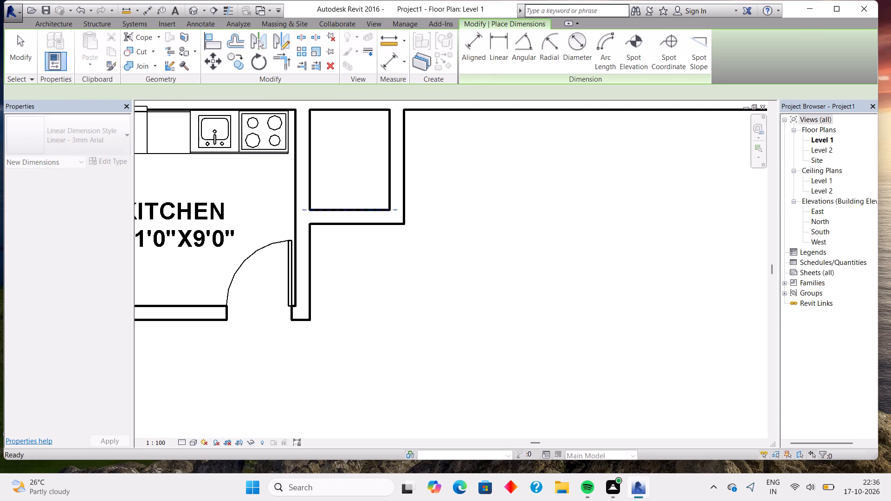
# Shift the small room's south wall south to 5'-6" from the north wall, centre to centre, and check the clear depth.
pyautogui.click(355, 210)
pyautogui.press('Down')
pyautogui.press('Down')
pyautogui.press('Down')
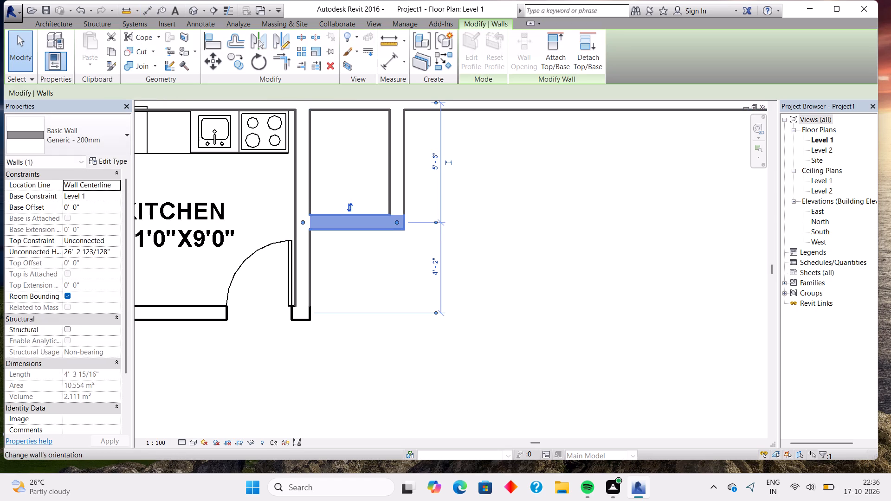
pyautogui.click(387, 71)
pyautogui.click(356, 114)
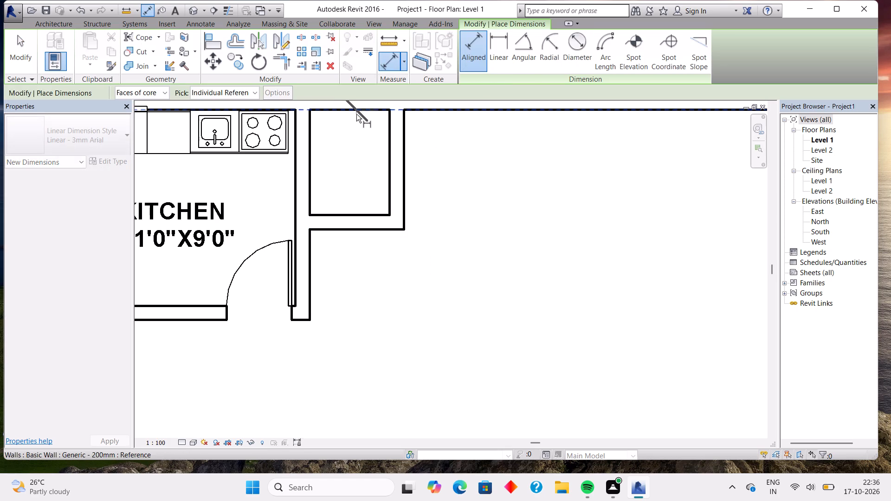
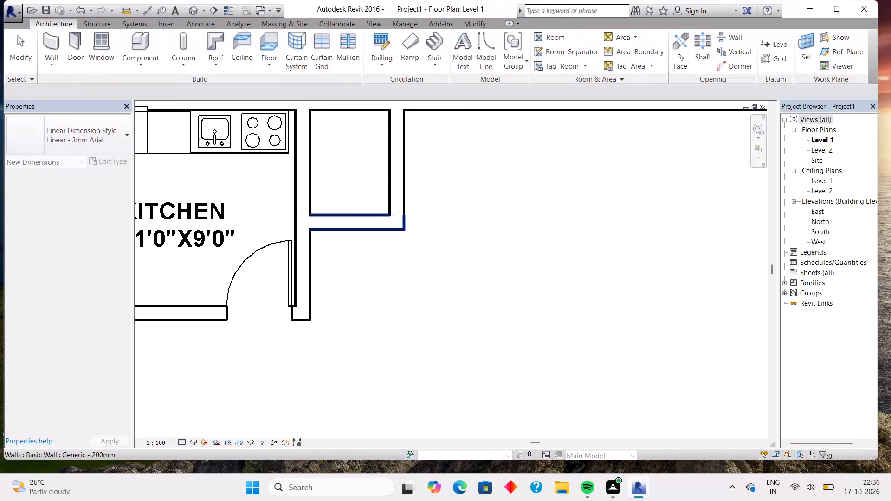
# Shift the small room's south wall farther south for a 5'-0" clear depth, checking it with an Aligned dimension.
pyautogui.click(355, 212)
pyautogui.press('Down')
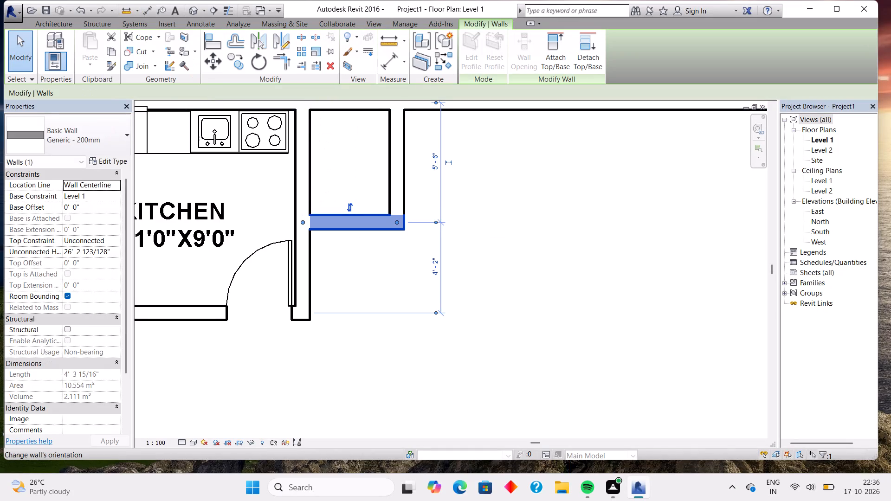
pyautogui.press('Down')
pyautogui.click(393, 67)
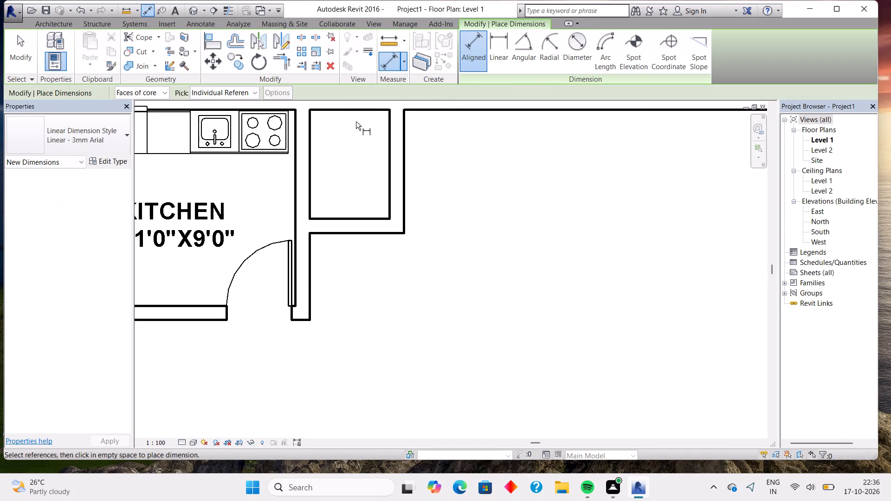
pyautogui.click(351, 111)
pyautogui.click(349, 221)
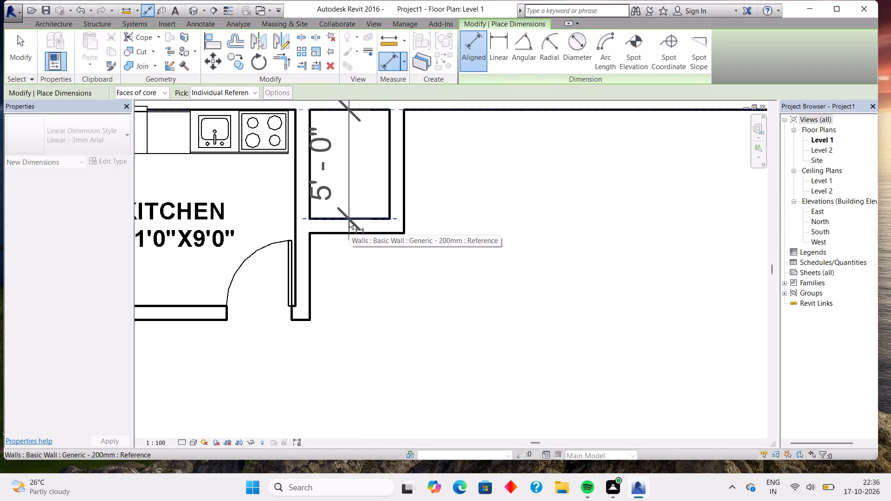
pyautogui.press('Escape')
# Add a bold three-line text note reading WASH / AREA / 3'8"X5'0" inside the small room east of the kitchen.
pyautogui.scroll(-3, 380, 181)
pyautogui.moveTo(359, 170); pyautogui.dragTo(362, 192, button='middle')
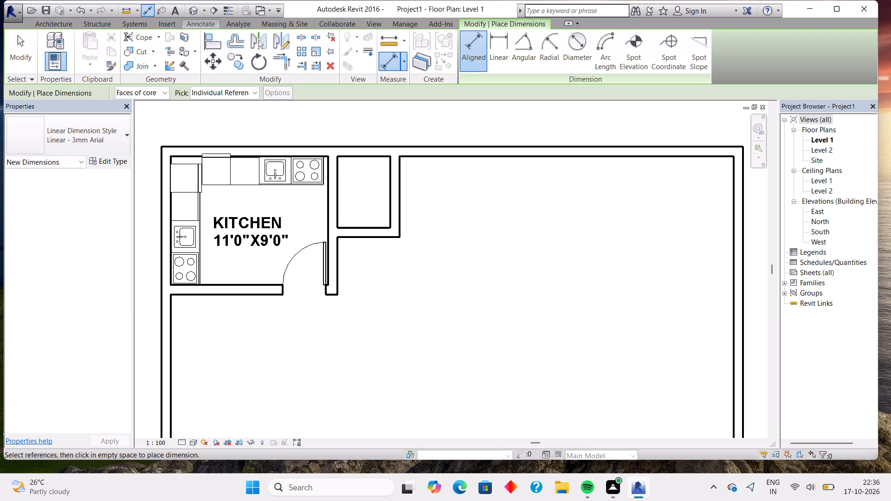
pyautogui.click(195, 26)
pyautogui.click(383, 34)
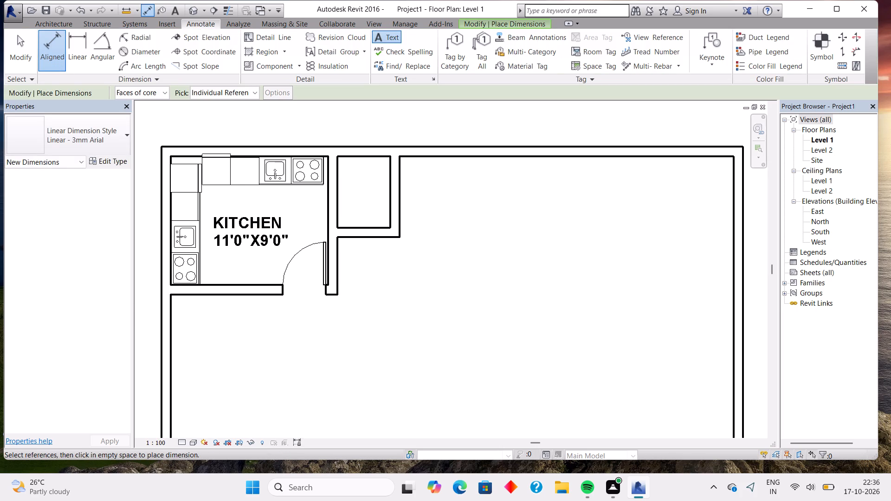
pyautogui.doubleClick(347, 173)
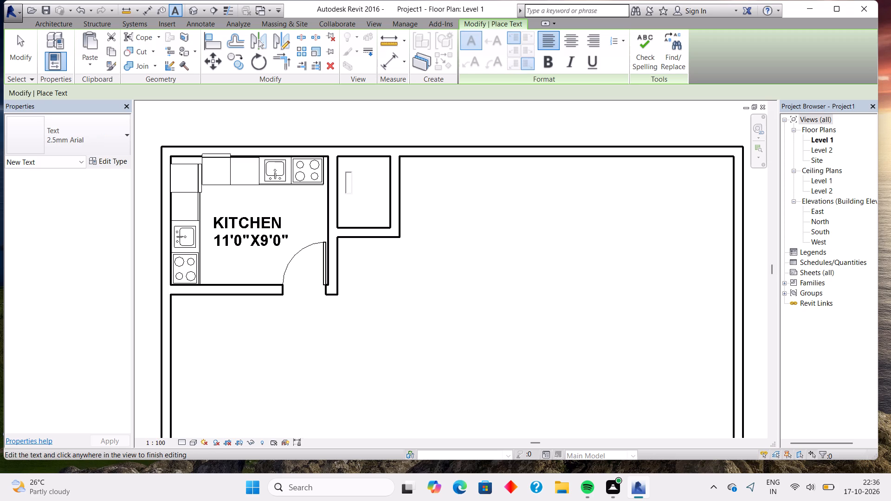
pyautogui.click(546, 56)
pyautogui.write('WASH')
pyautogui.press('Return')
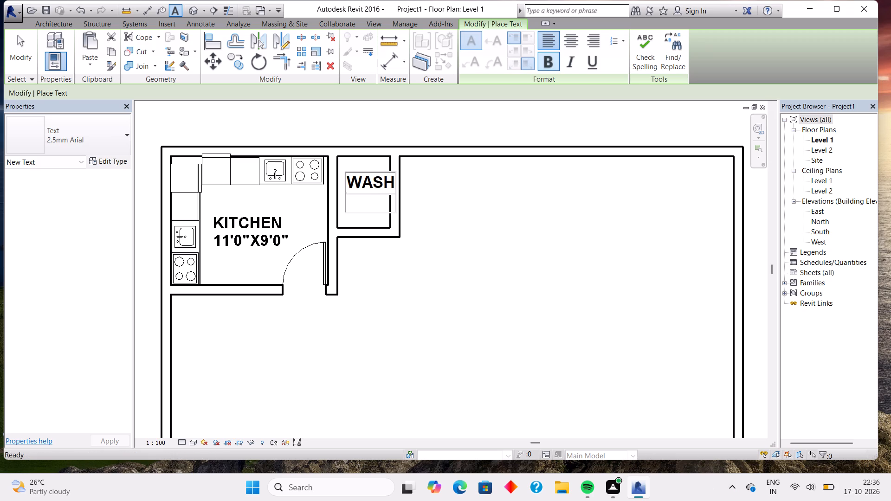
pyautogui.write('AREA')
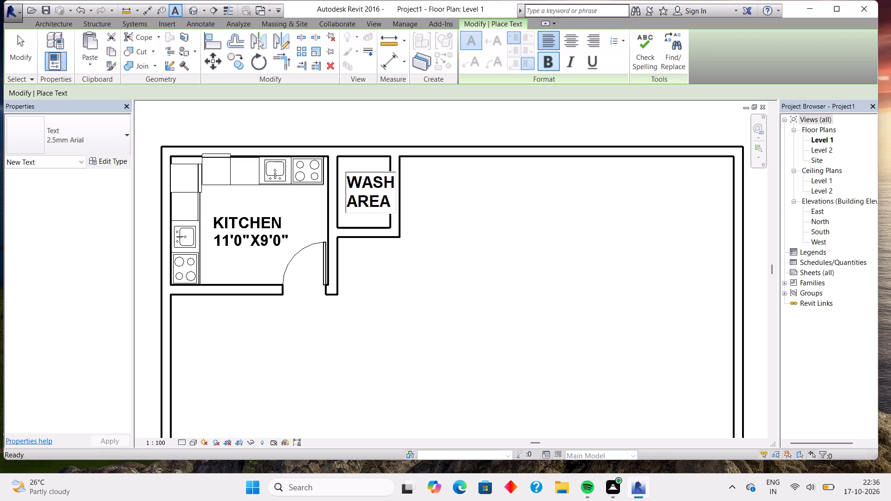
pyautogui.press('Return')
pyautogui.press('3')
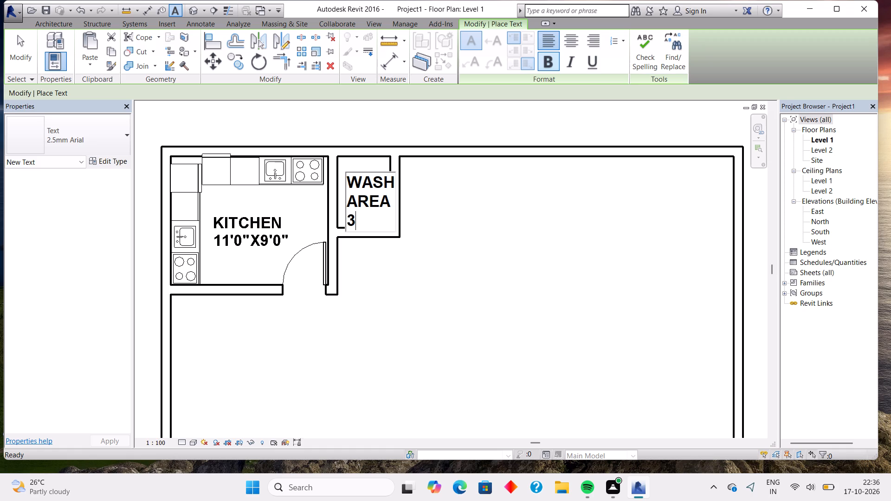
pyautogui.write("'8")
pyautogui.hotkey('shift', '"')
pyautogui.press('x')
pyautogui.press('5')
pyautogui.write("'0")
pyautogui.hotkey('shift', '"')
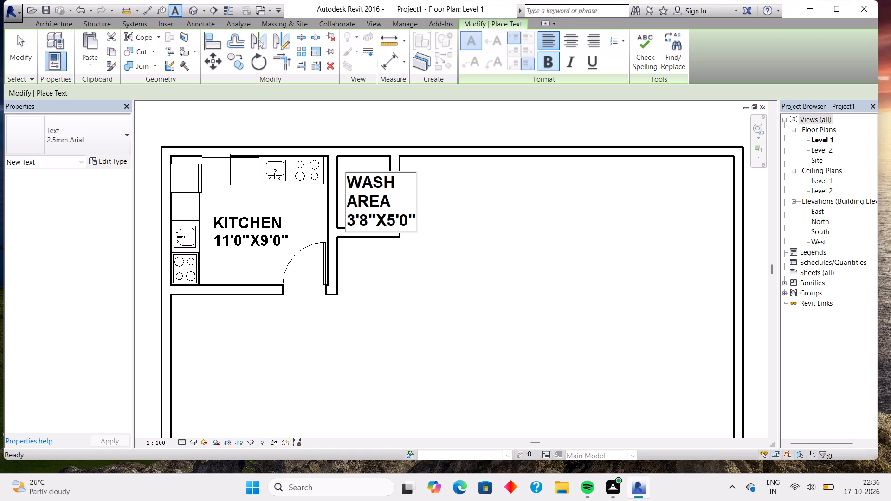
pyautogui.click(501, 209)
pyautogui.click(500, 210)
pyautogui.press('Escape')
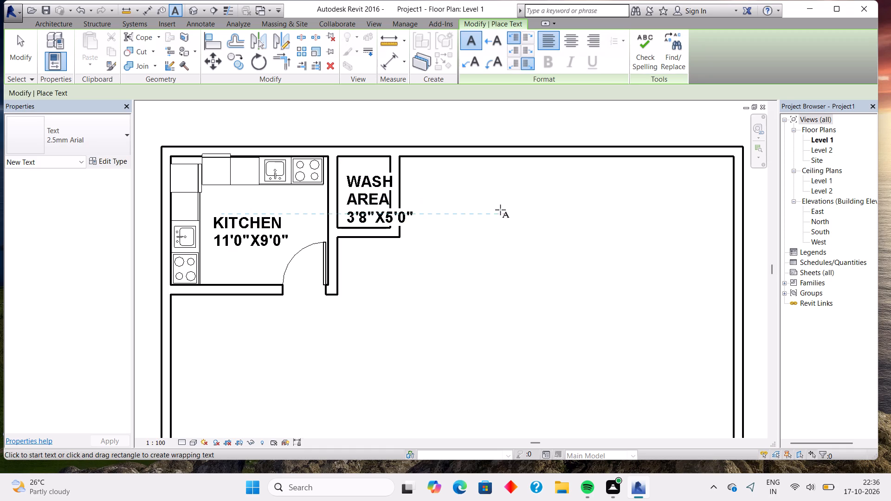
pyautogui.press('Escape')
# Nudge the WASH AREA label west and slightly north, keeping its dimensions on one line.
pyautogui.click(368, 203)
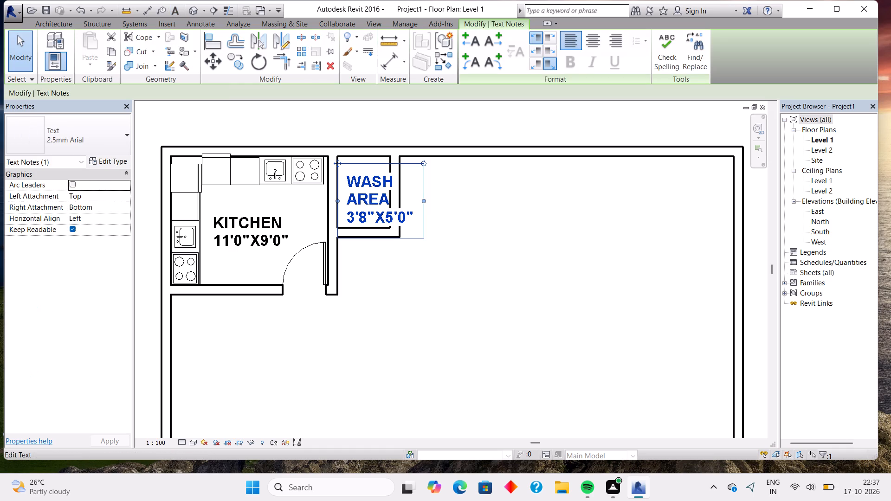
pyautogui.press('Left')
pyautogui.press('Left')
pyautogui.press('Left')
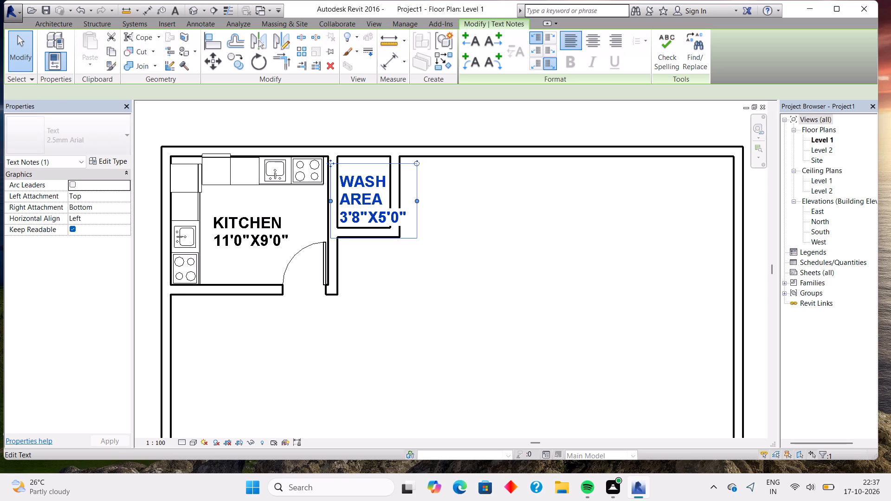
pyautogui.press('Up')
pyautogui.press('Up')
pyautogui.press('Left')
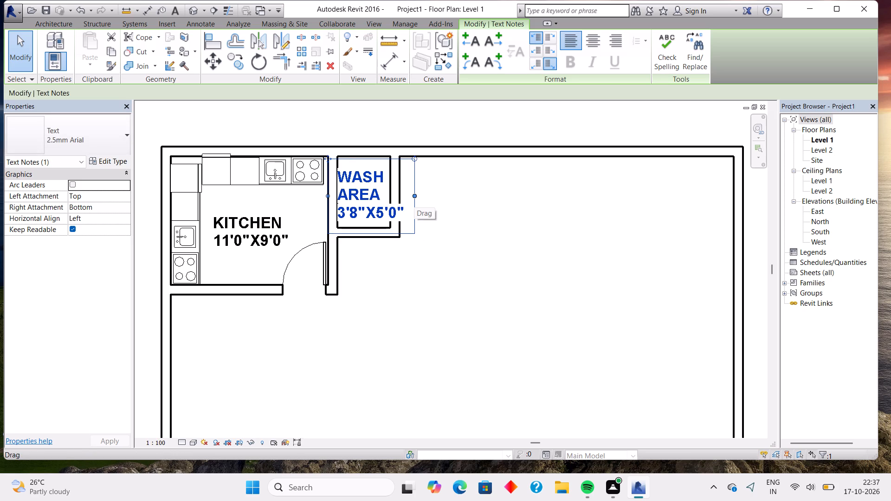
pyautogui.moveTo(414, 194); pyautogui.dragTo(403, 199)
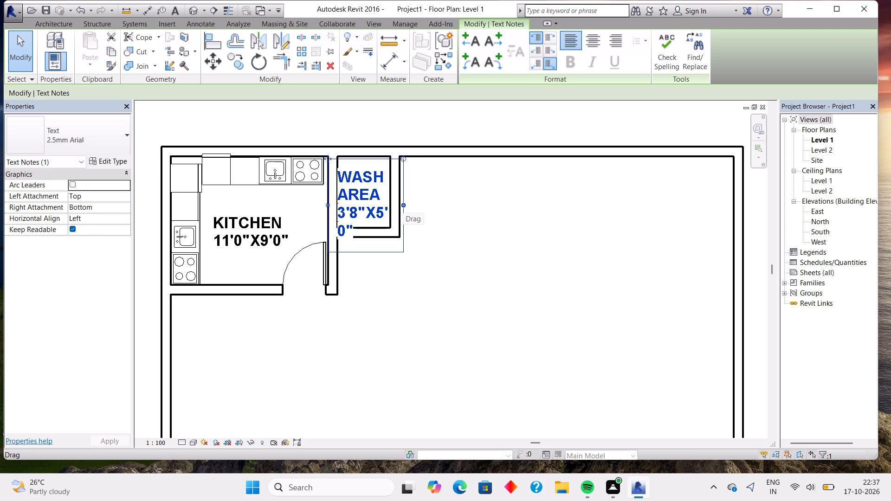
pyautogui.moveTo(403, 199); pyautogui.dragTo(413, 199)
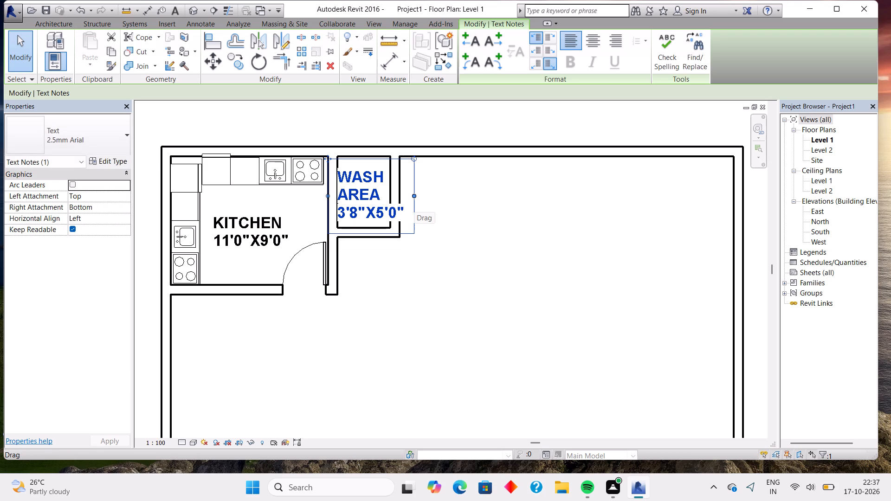
pyautogui.press('Escape')
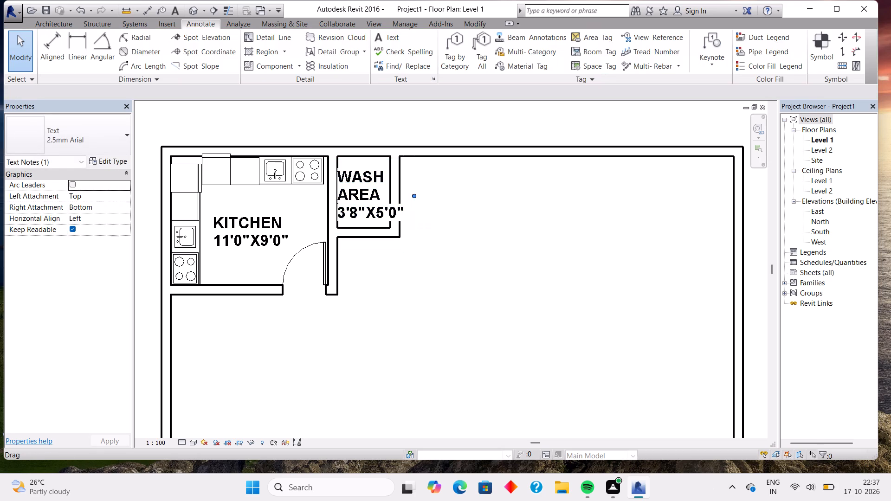
pyautogui.press('Escape')
# Place an M_Single-Flush 0762 x 2032mm door in the wall between kitchen and wash area, swinging into the wash area near its south end.
pyautogui.scroll(-2, 431, 237)
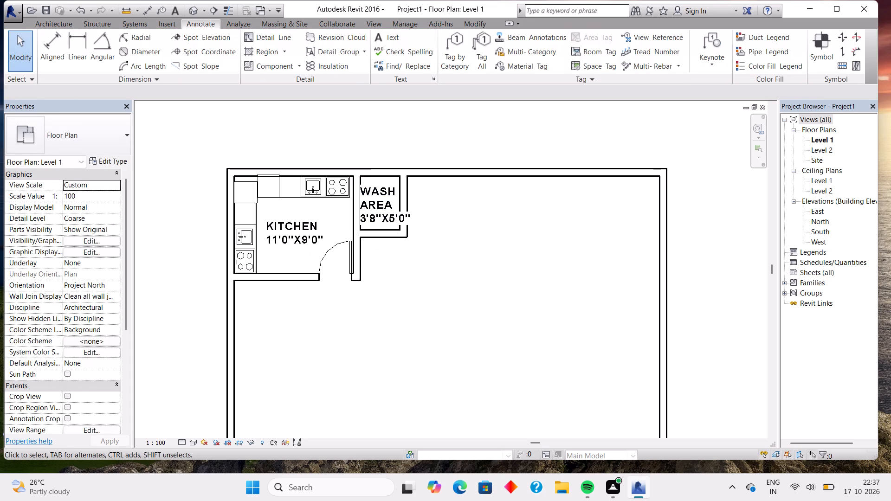
pyautogui.scroll(-1, 443, 246)
pyautogui.moveTo(441, 246); pyautogui.dragTo(440, 245, button='middle')
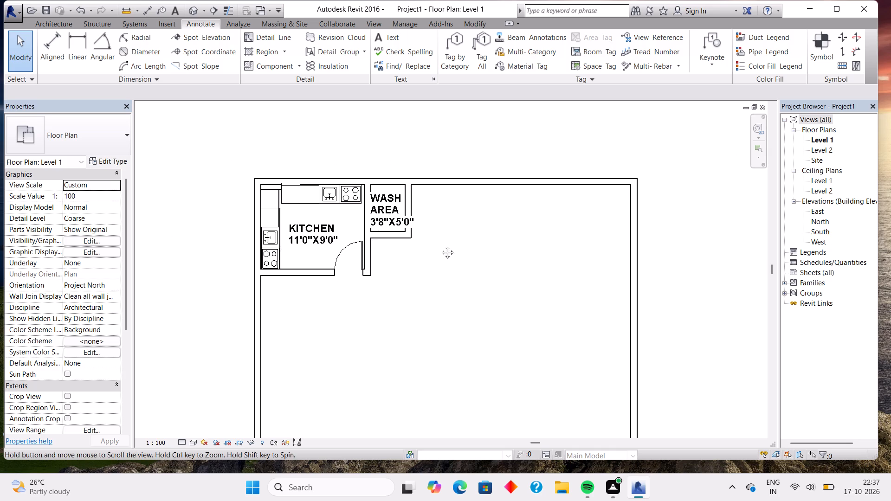
pyautogui.moveTo(440, 245); pyautogui.dragTo(468, 236, button='middle')
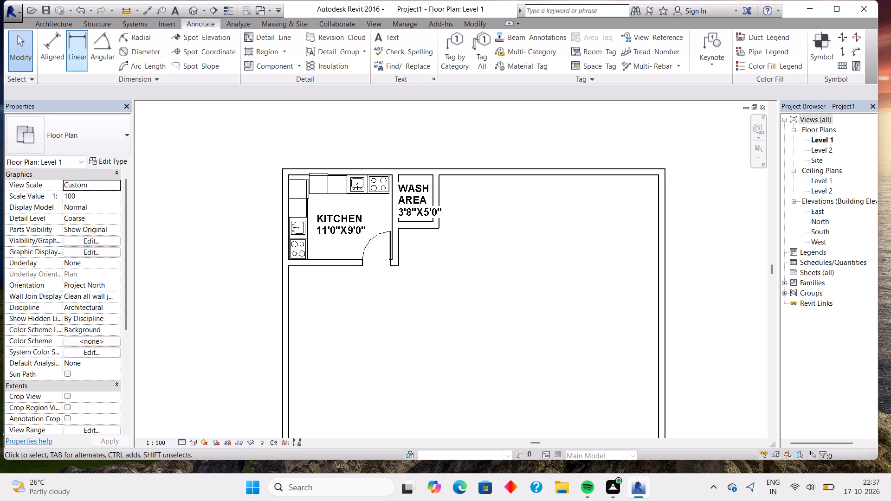
pyautogui.click(64, 16)
pyautogui.click(62, 20)
pyautogui.click(72, 45)
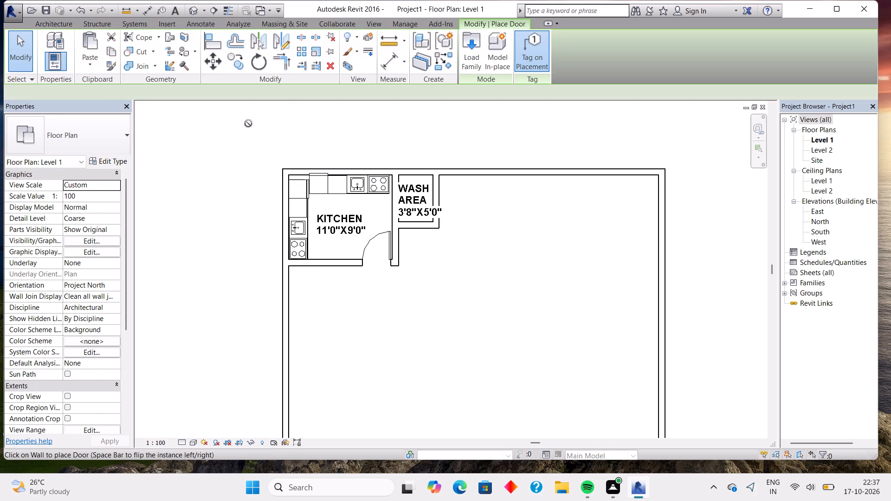
pyautogui.scroll(7, 348, 207)
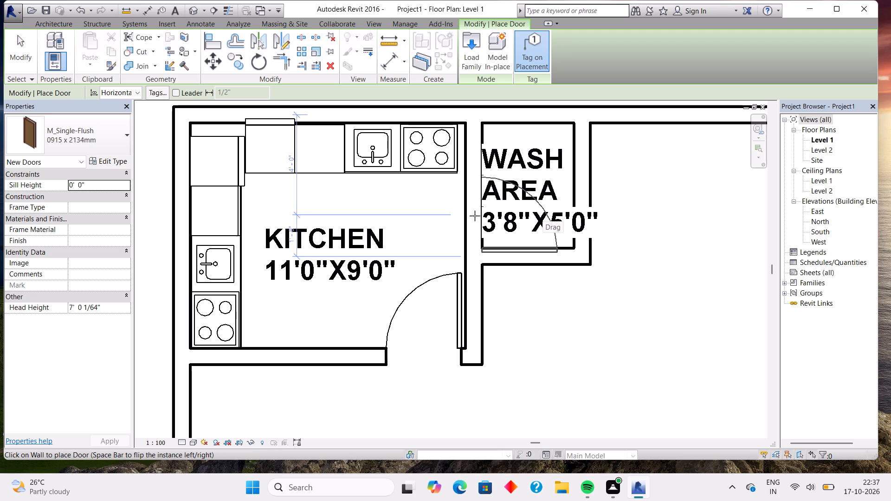
pyautogui.click(102, 142)
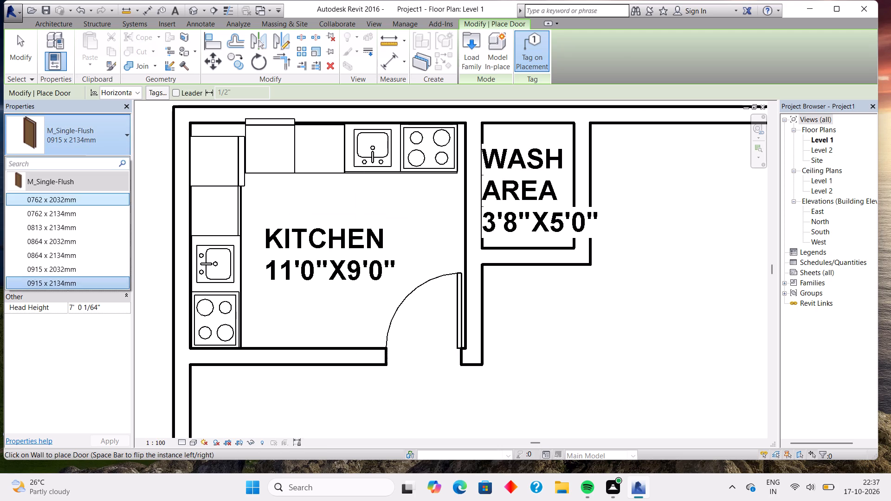
pyautogui.click(90, 193)
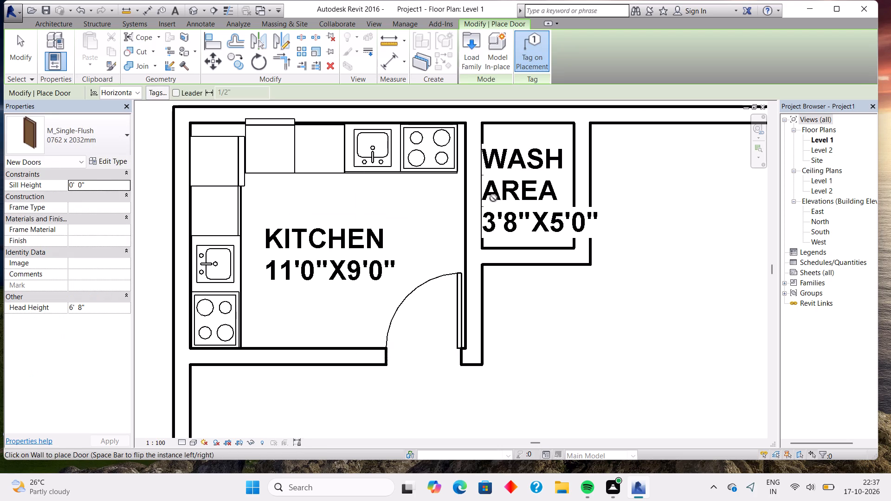
pyautogui.click(482, 214)
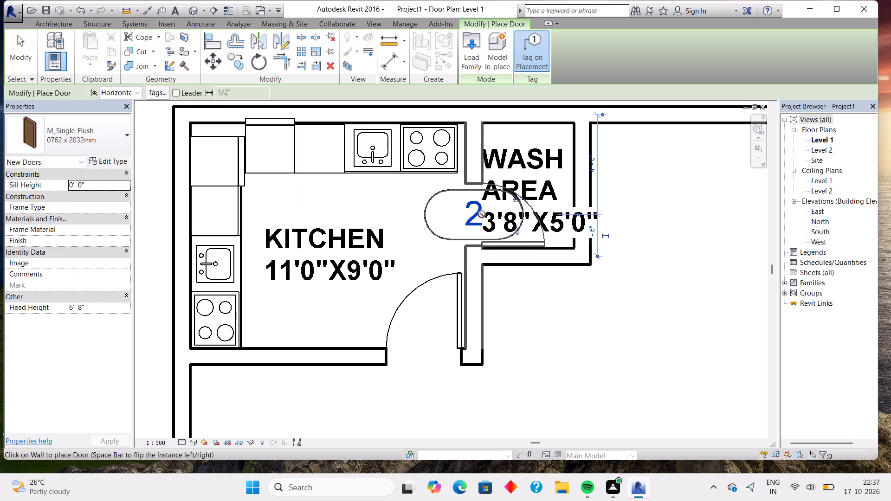
pyautogui.scroll(-4, 482, 214)
pyautogui.press('Escape')
pyautogui.press('Escape')
pyautogui.press('Escape')
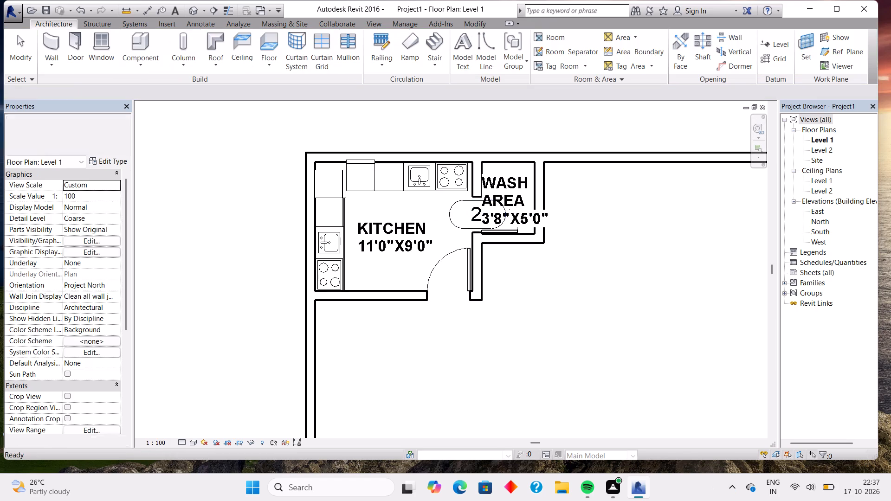
# Delete the tag of the new wash area door.
pyautogui.click(451, 205)
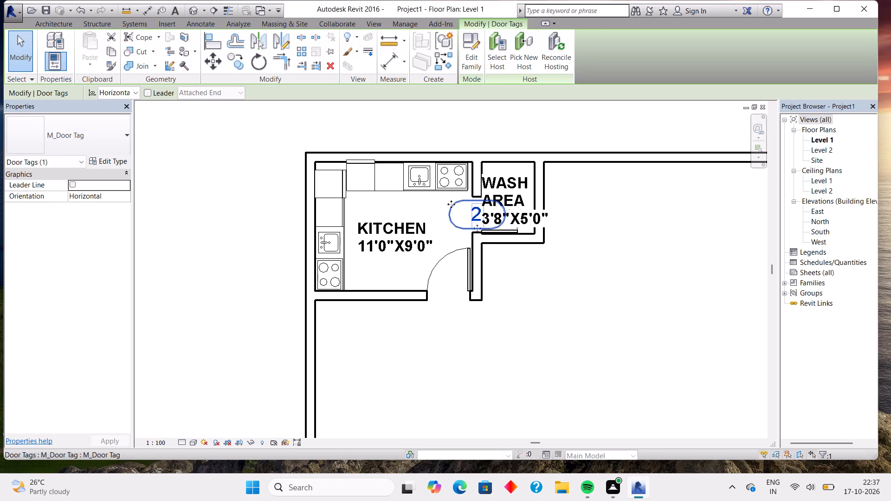
pyautogui.press('Delete')
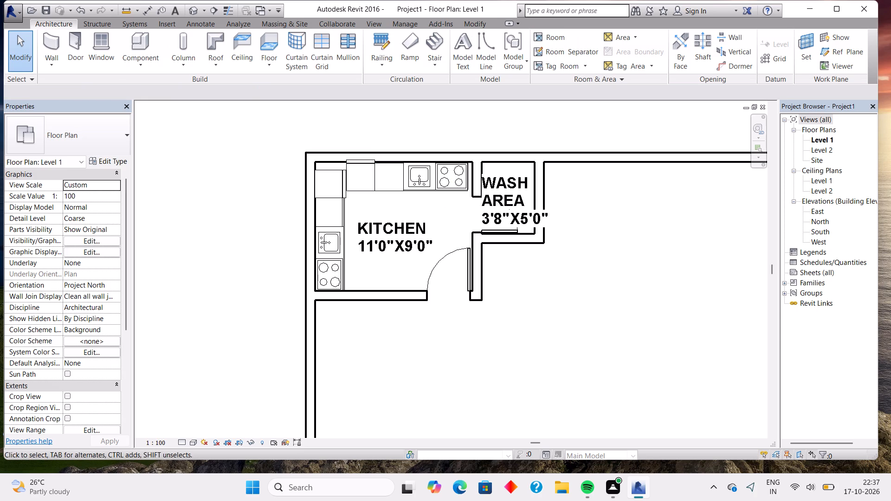
# Nudge the WASH AREA label slightly west.
pyautogui.scroll(-2, 530, 273)
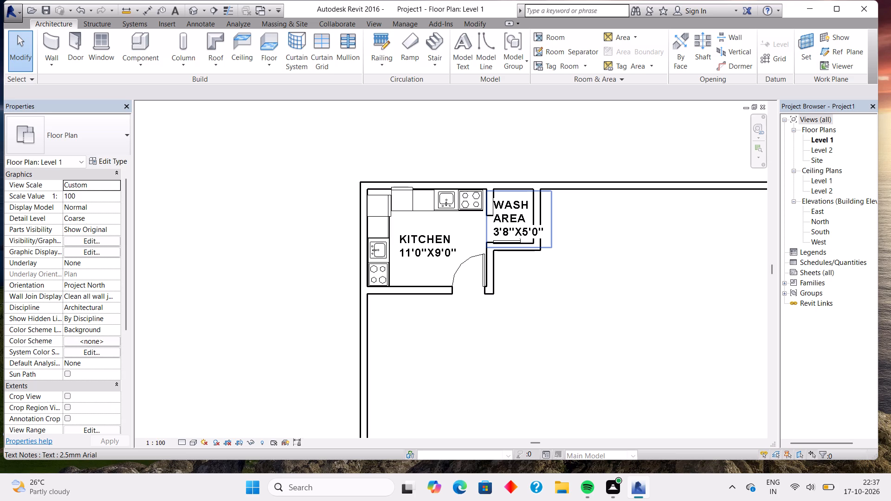
pyautogui.click(527, 211)
pyautogui.press('Left')
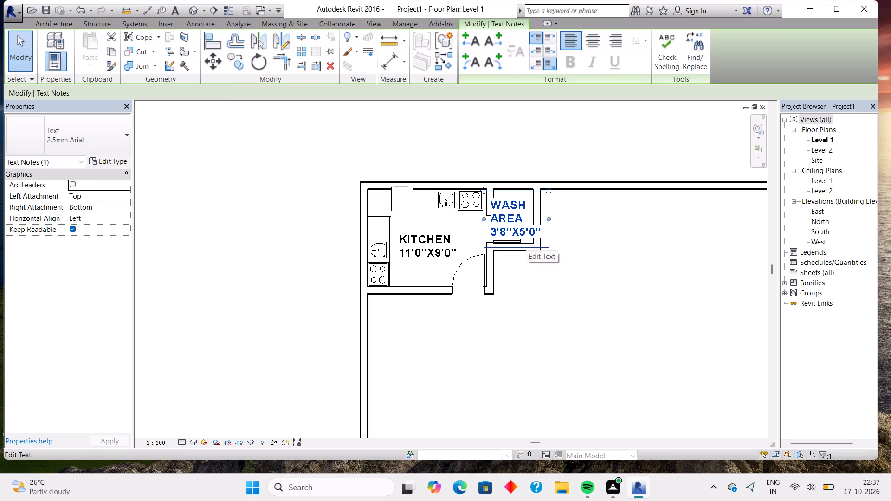
# Indent the AREA line of the WASH AREA label by one space.
pyautogui.click(518, 224)
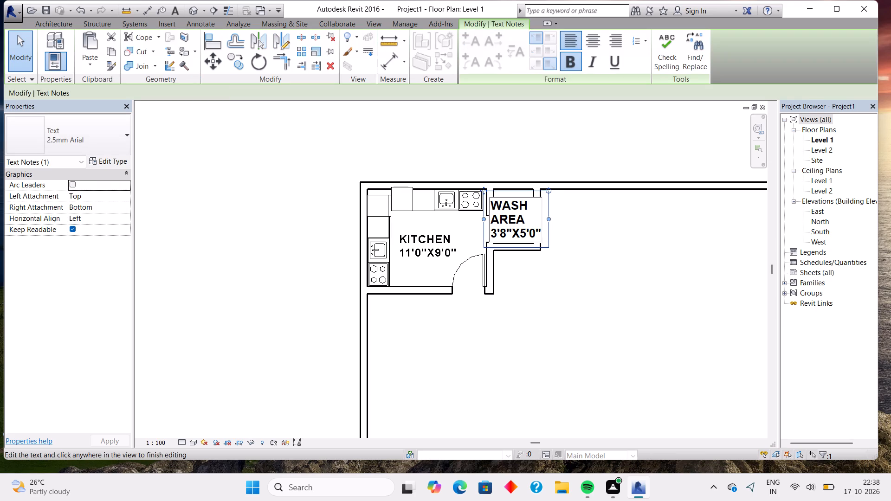
pyautogui.click(493, 220)
pyautogui.press('space')
pyautogui.press('space')
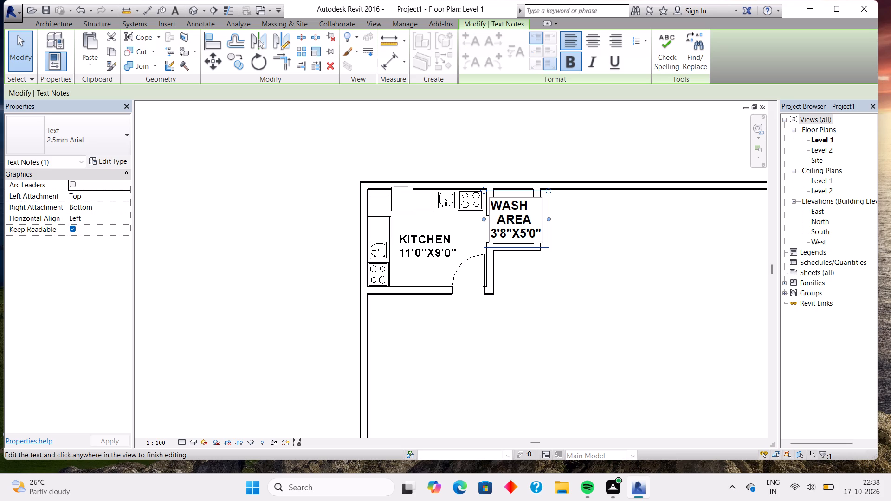
pyautogui.press('BackSpace')
pyautogui.click(544, 265)
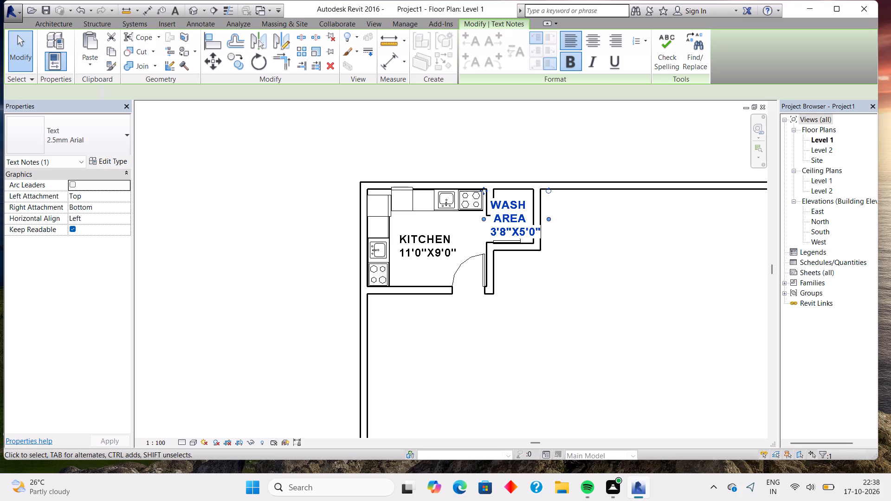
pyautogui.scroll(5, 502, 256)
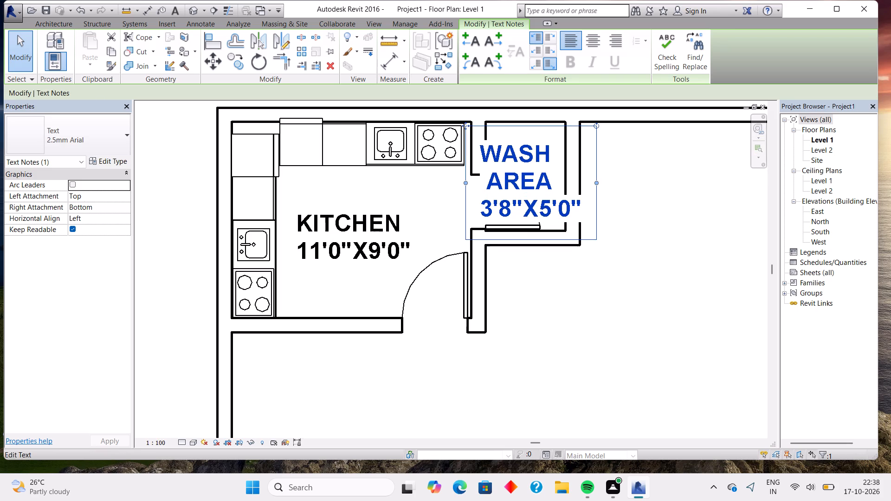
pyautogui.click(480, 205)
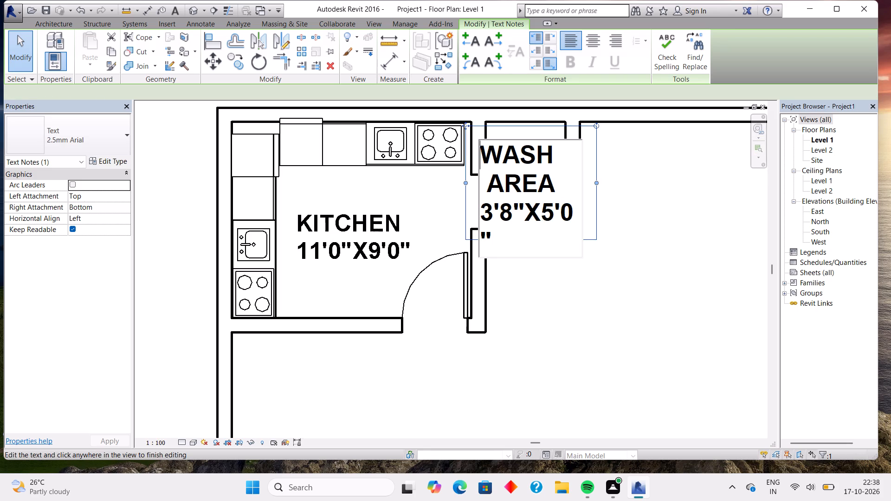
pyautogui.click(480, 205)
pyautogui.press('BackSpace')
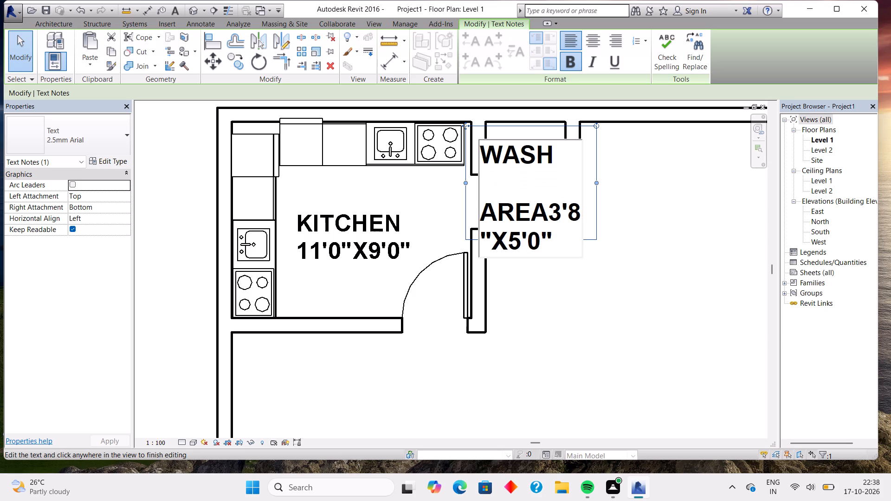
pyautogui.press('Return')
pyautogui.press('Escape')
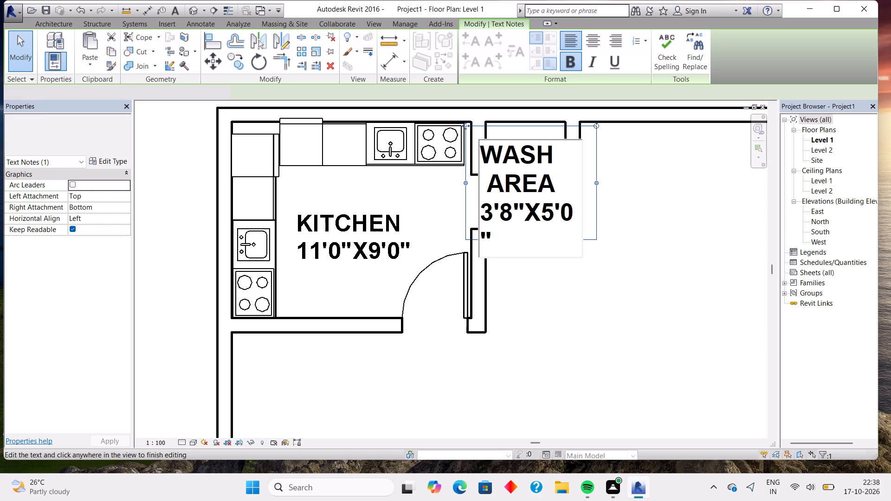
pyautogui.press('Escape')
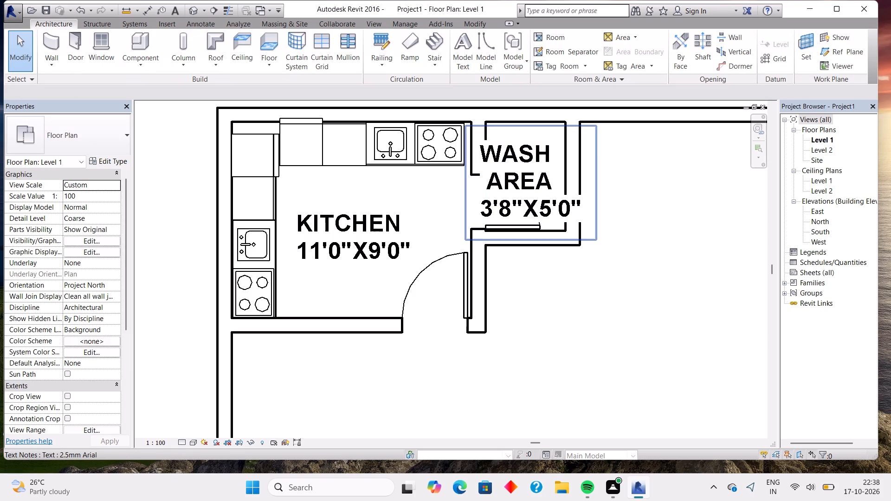
# Nudge the WASH AREA label a little further west.
pyautogui.click(542, 182)
pyautogui.press('Left')
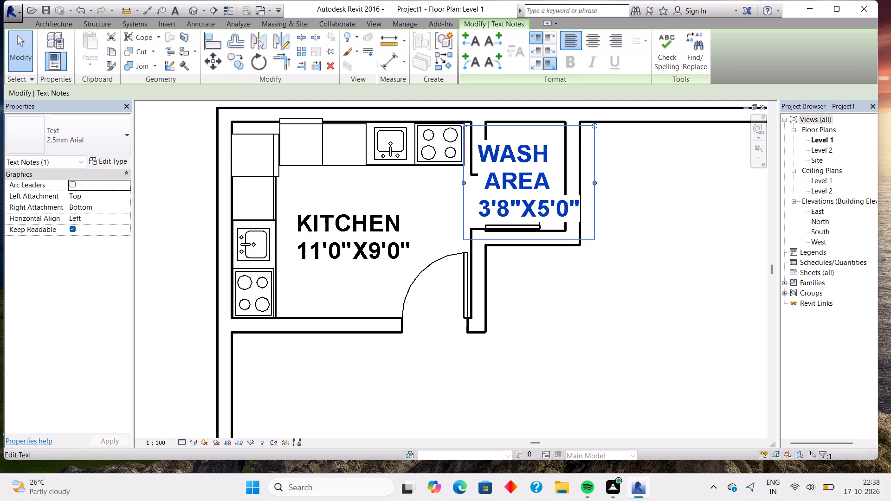
pyautogui.press('Escape')
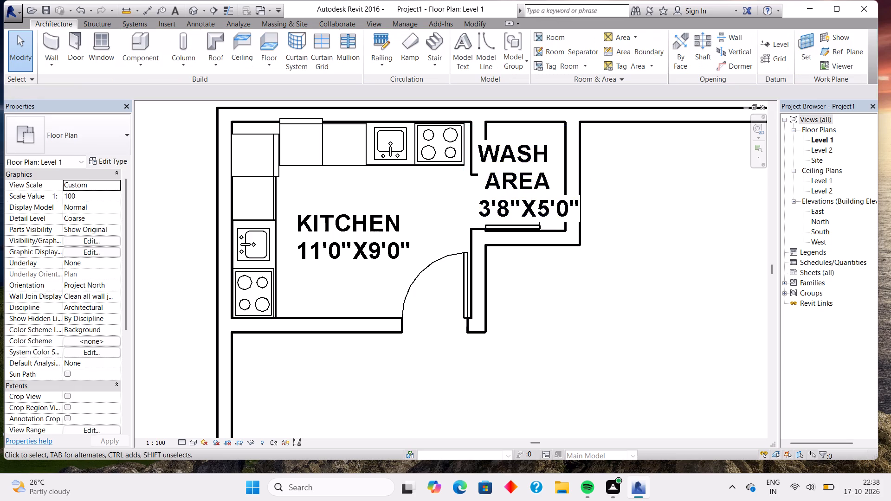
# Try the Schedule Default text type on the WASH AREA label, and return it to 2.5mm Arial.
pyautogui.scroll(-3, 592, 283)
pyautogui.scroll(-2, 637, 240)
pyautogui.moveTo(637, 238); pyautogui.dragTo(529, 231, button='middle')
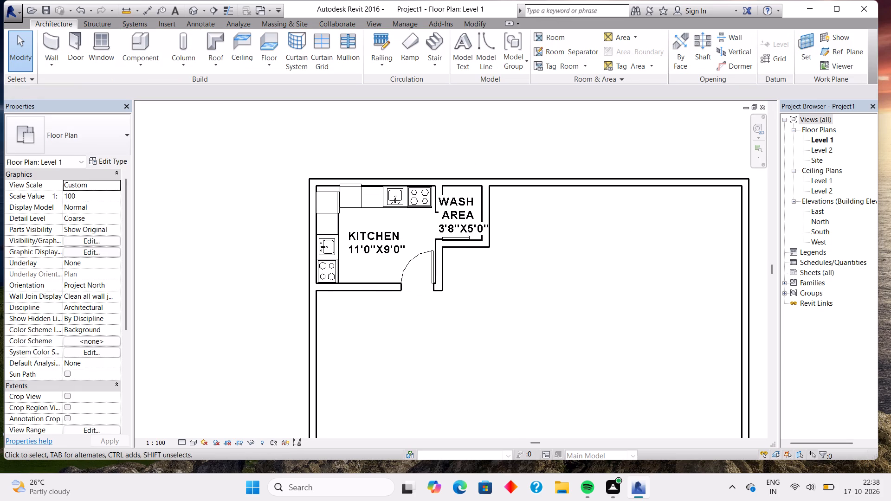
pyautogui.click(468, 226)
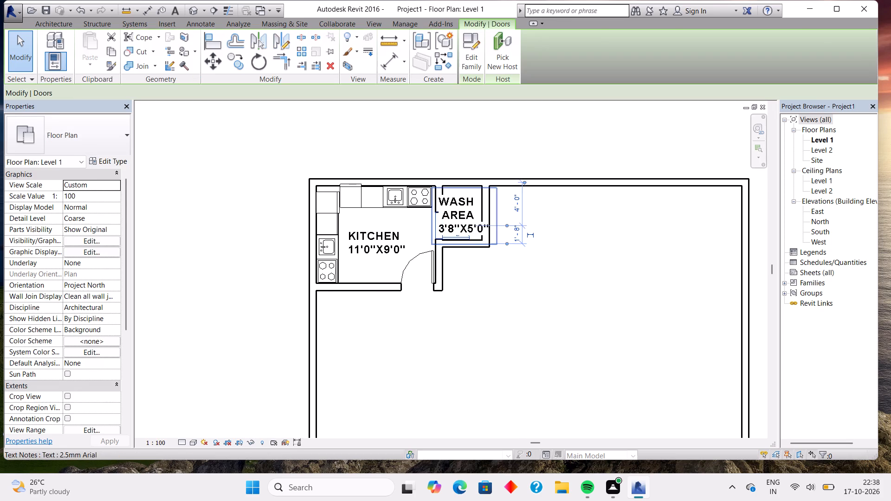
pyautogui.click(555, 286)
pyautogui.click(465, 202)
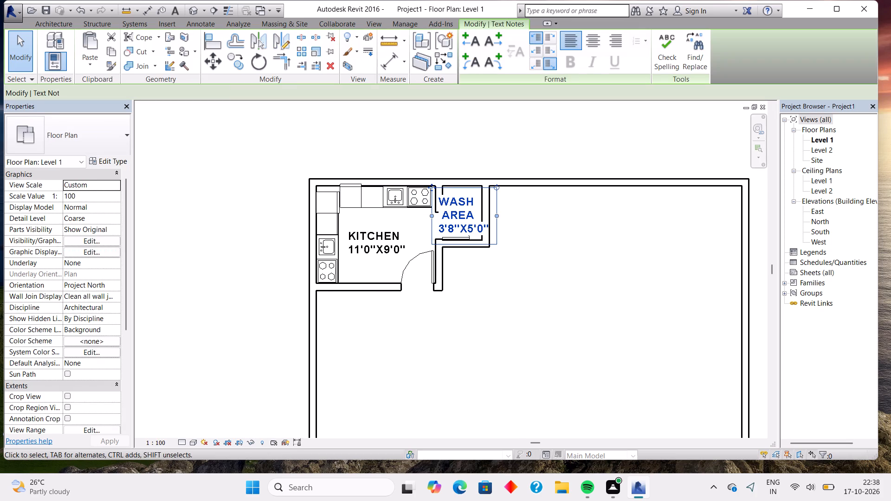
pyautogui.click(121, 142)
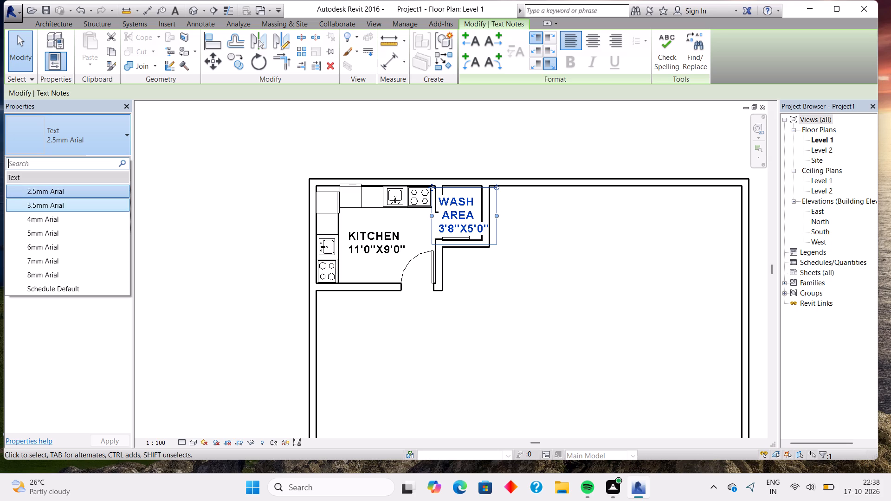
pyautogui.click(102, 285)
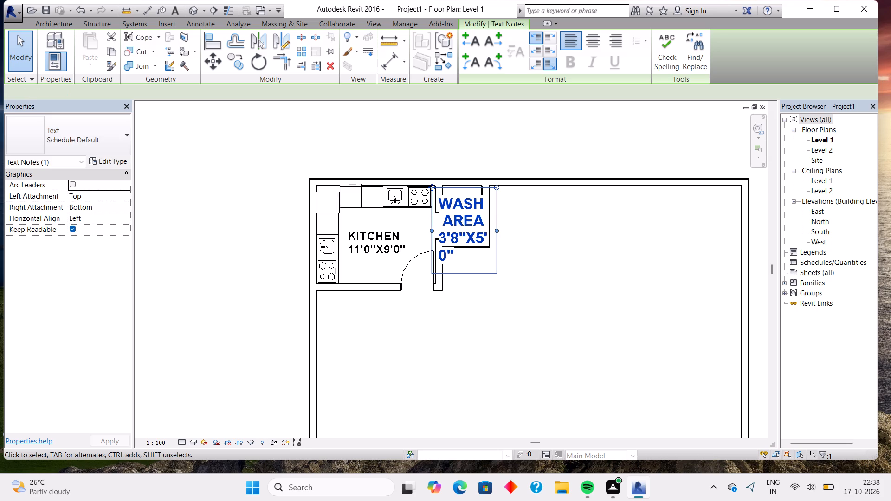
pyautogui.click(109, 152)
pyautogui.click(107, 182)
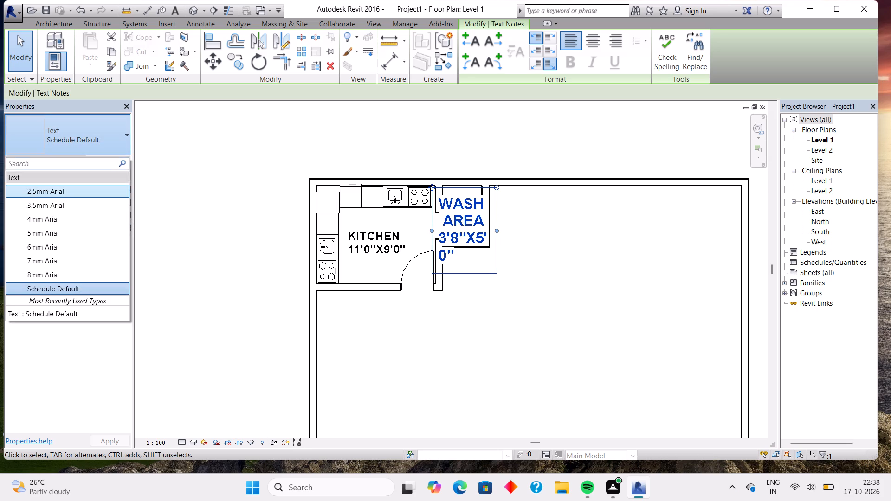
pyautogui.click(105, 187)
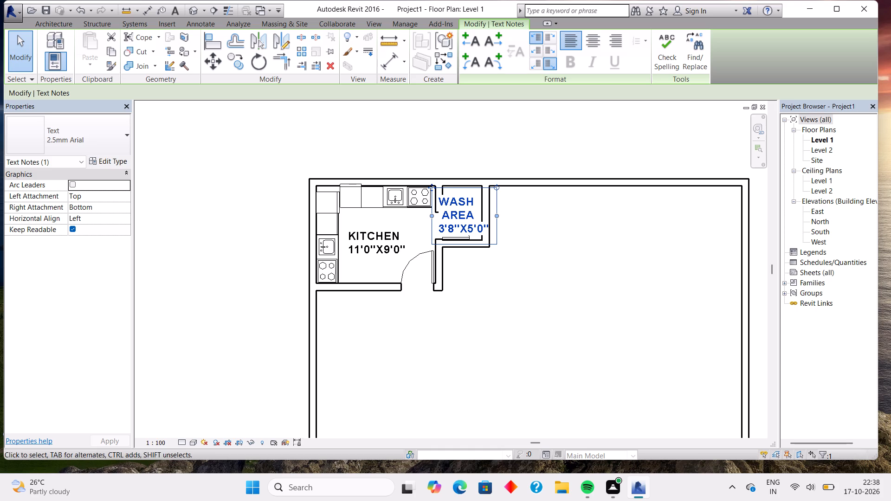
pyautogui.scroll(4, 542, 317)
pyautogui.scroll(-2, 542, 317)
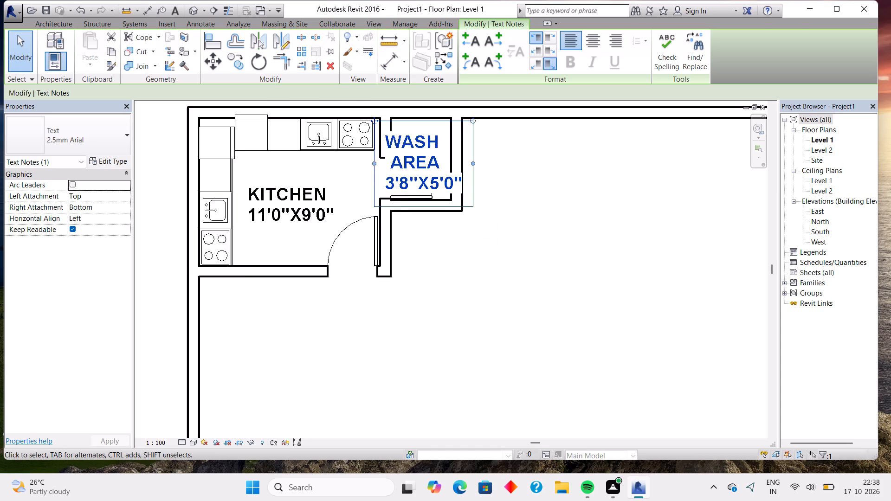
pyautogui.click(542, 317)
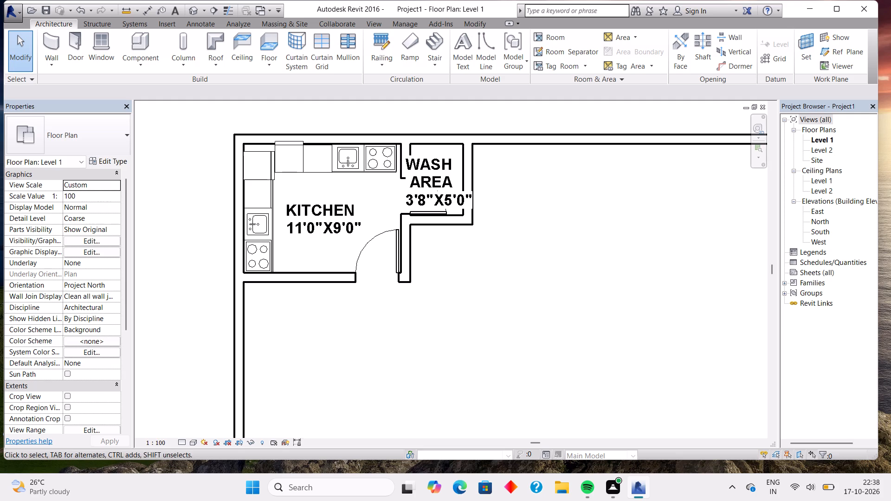
# Draw Generic - 200mm walls from the wash area's southeast corner: 7'0" south, 12'6" east, and north to the exterior wall, enclosing a room.
pyautogui.moveTo(578, 323); pyautogui.dragTo(458, 291, button='middle')
pyautogui.scroll(-2, 457, 293)
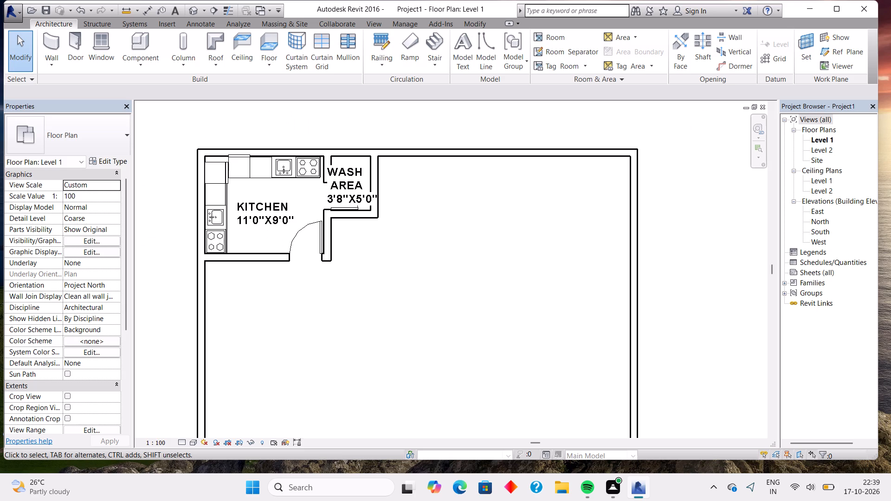
pyautogui.click(59, 40)
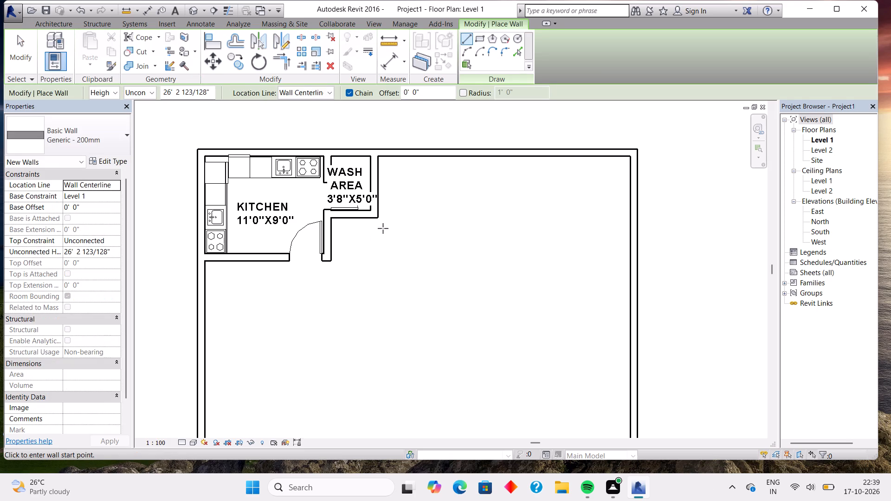
pyautogui.click(373, 213)
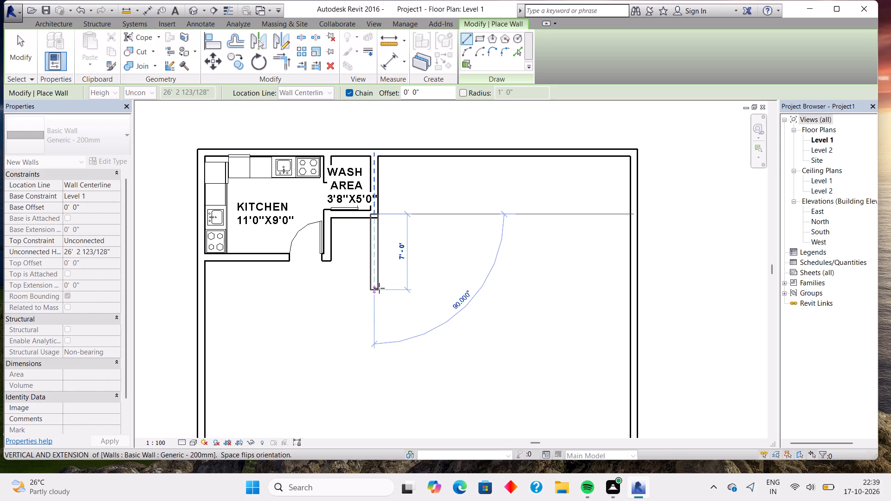
pyautogui.click(379, 288)
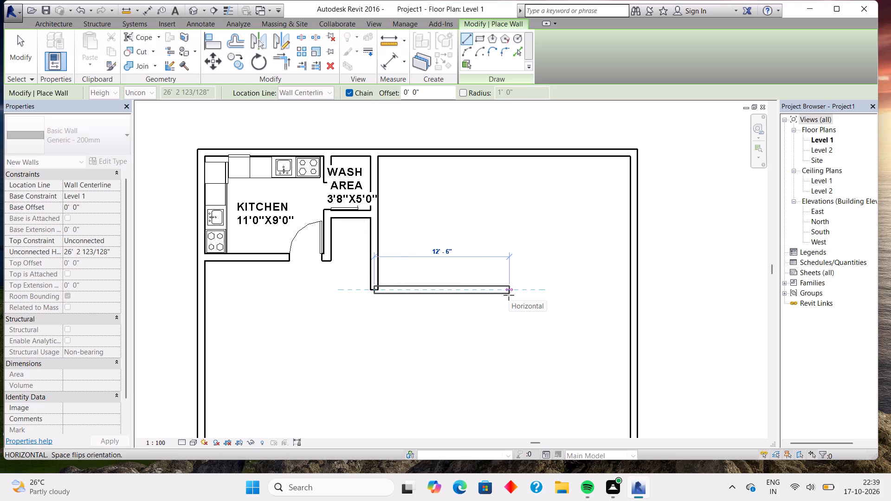
pyautogui.click(509, 295)
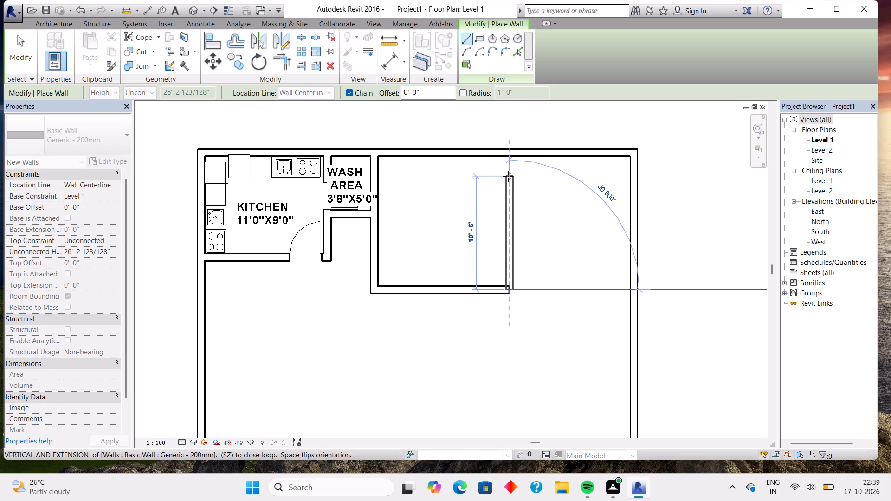
pyautogui.click(509, 161)
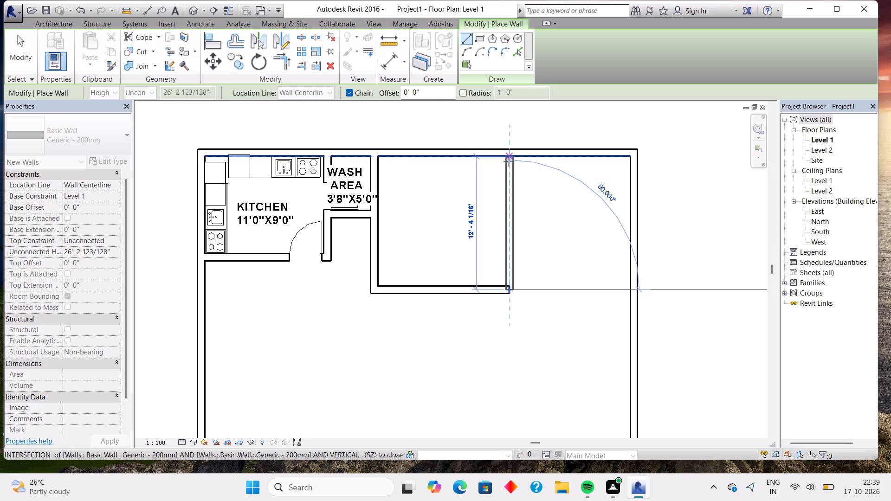
pyautogui.press('Escape')
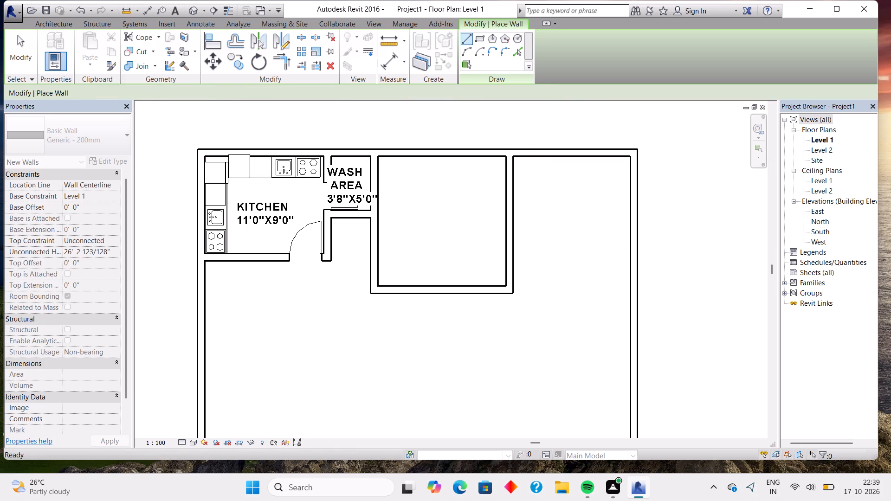
# Measure the clear north-south depth and east-west width of the new room with Aligned dimensions, without placing them.
pyautogui.scroll(-2, 517, 319)
pyautogui.moveTo(532, 272); pyautogui.dragTo(550, 350, button='middle')
pyautogui.scroll(5, 550, 350)
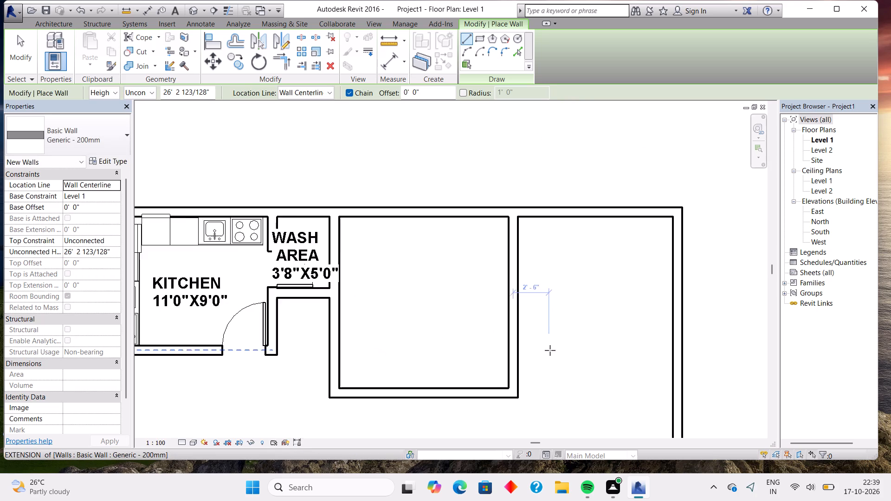
pyautogui.moveTo(550, 350); pyautogui.dragTo(596, 321, button='middle')
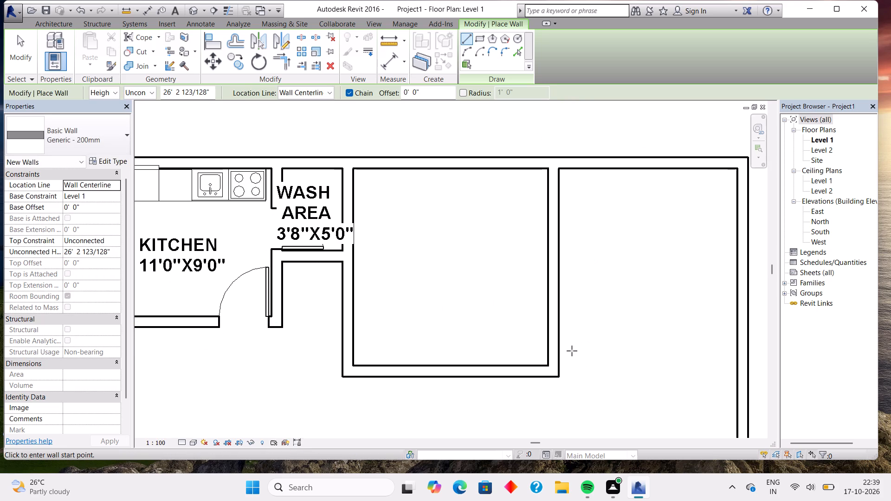
pyautogui.click(385, 60)
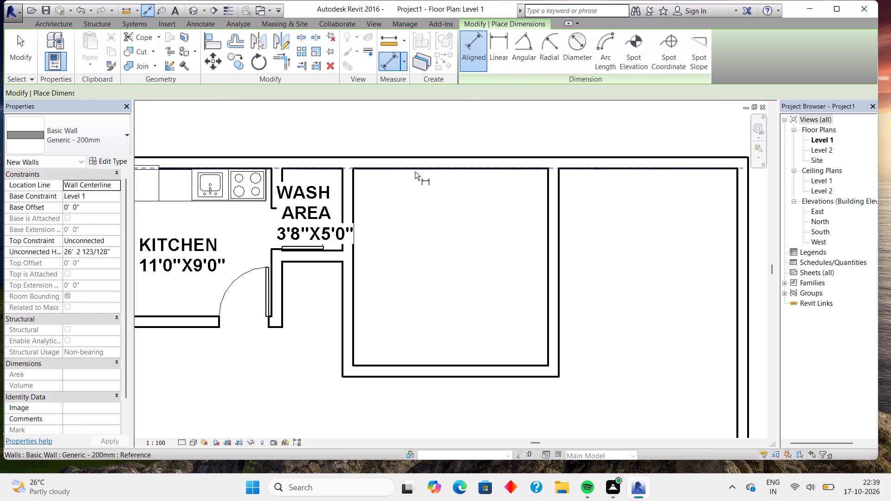
pyautogui.click(419, 172)
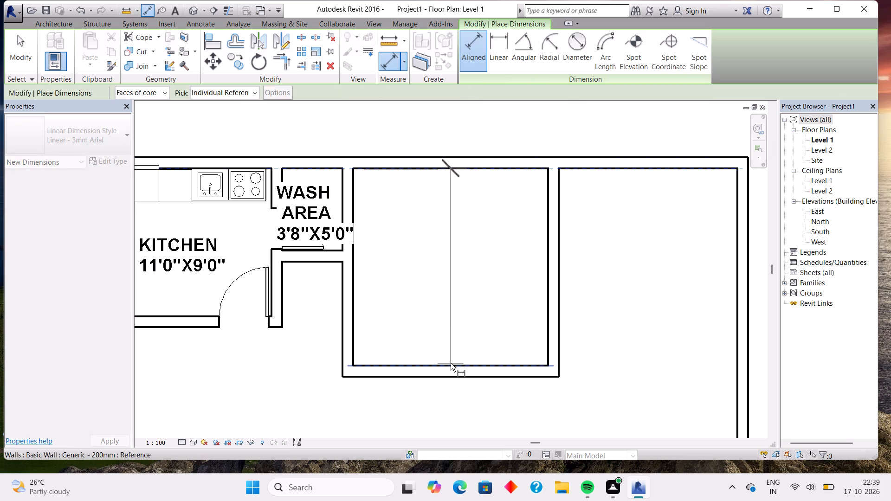
pyautogui.click(450, 366)
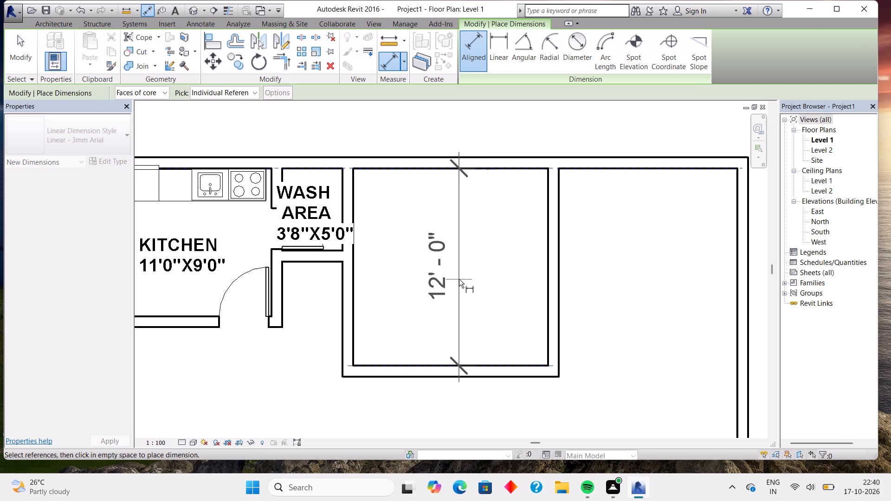
pyautogui.press('Escape')
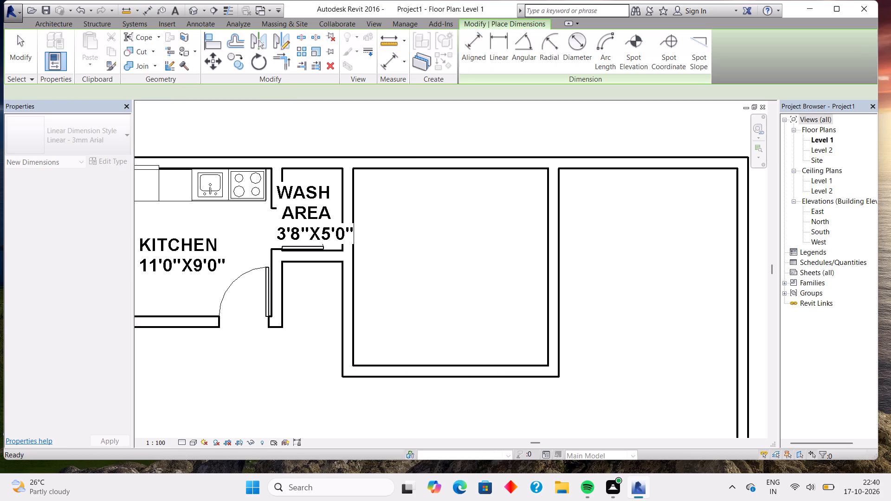
pyautogui.click(350, 283)
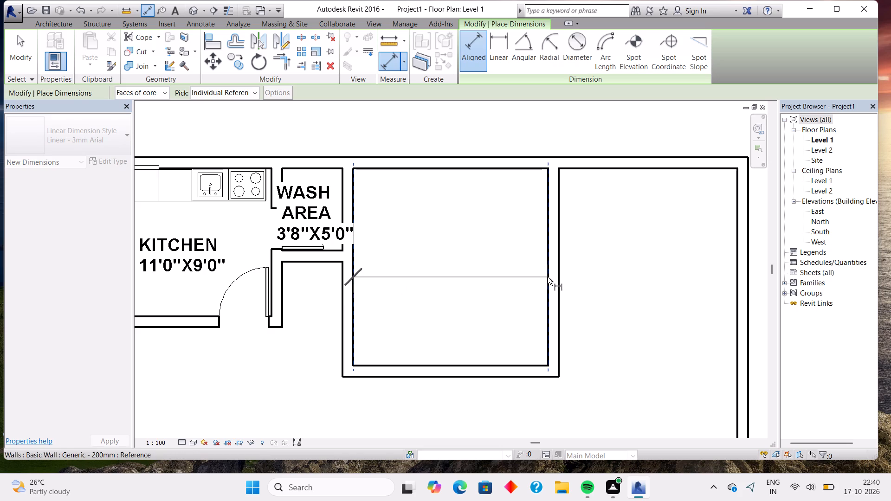
pyautogui.click(548, 276)
pyautogui.press('Escape')
pyautogui.press('Escape')
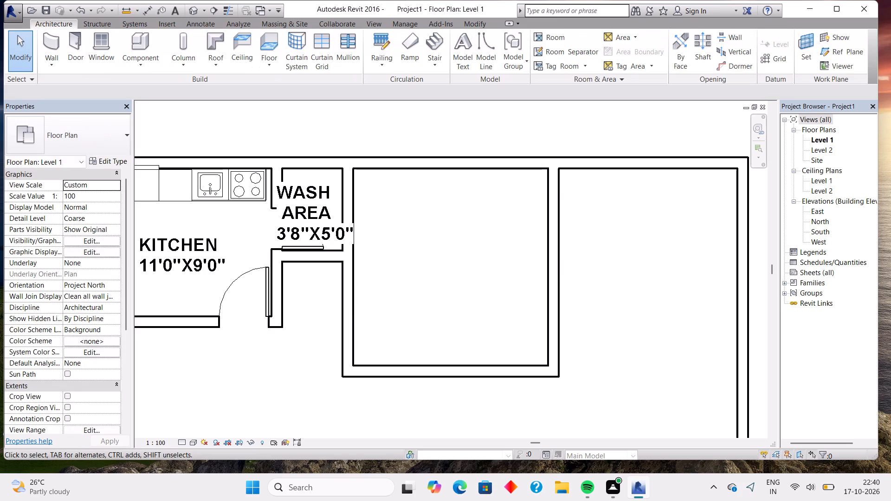
# Nudge the new room's east wall east to a 12'2" clear width, checking it with an Aligned dimension.
pyautogui.click(549, 277)
pyautogui.press('Right')
pyautogui.press('Right')
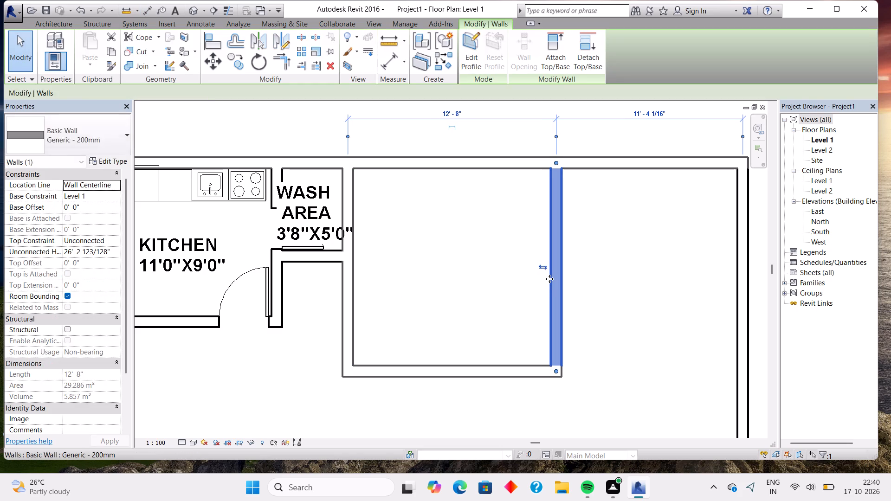
pyautogui.click(381, 61)
pyautogui.click(352, 273)
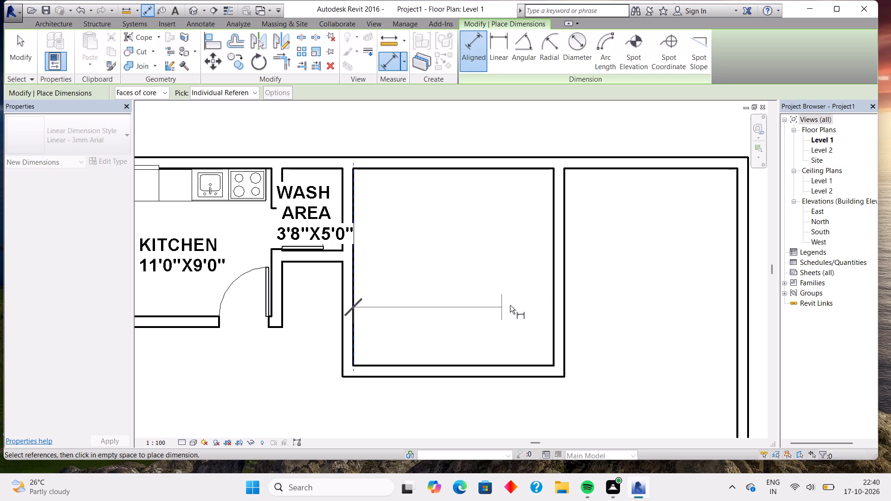
pyautogui.click(552, 282)
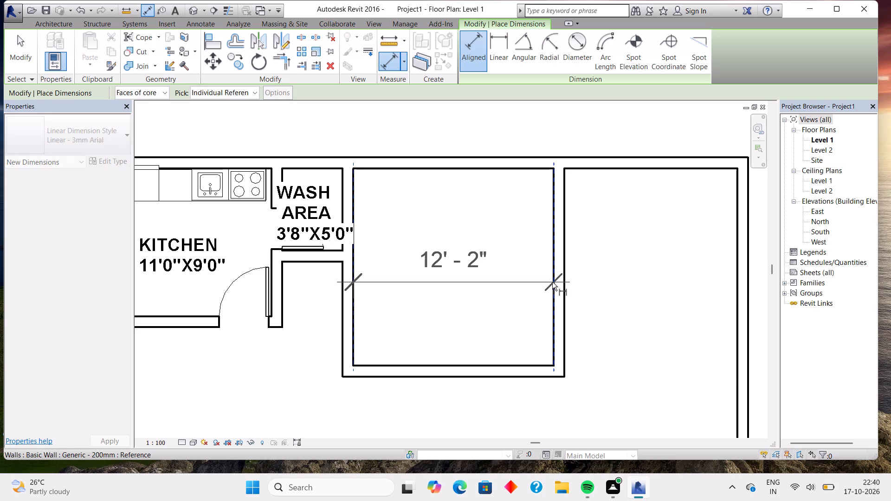
pyautogui.press('Escape')
pyautogui.press('Escape')
# Nudge the room's east wall back west to a 12'0" clear width, checking it with an Aligned dimension.
pyautogui.click(552, 282)
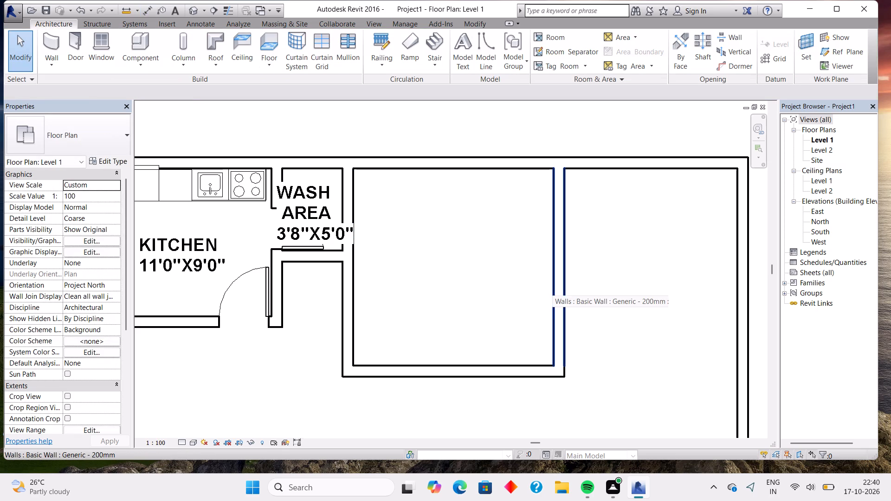
pyautogui.press('Left')
pyautogui.press('Left')
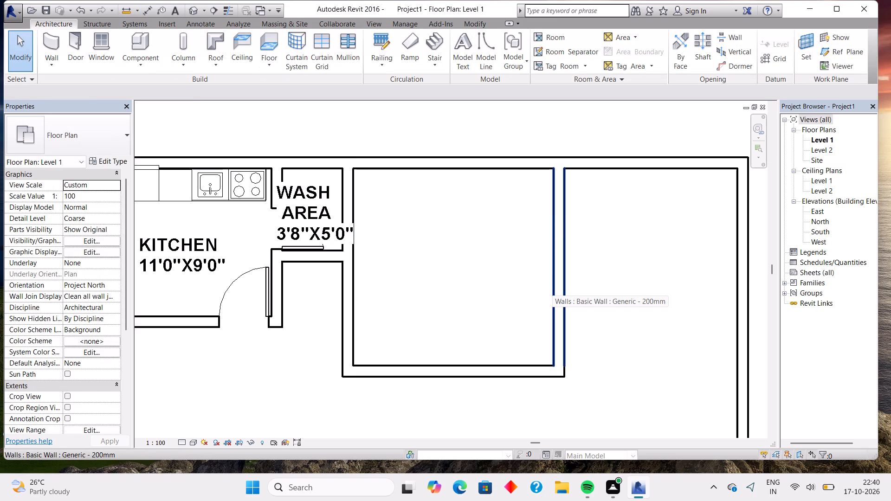
pyautogui.click(552, 282)
pyautogui.press('Left')
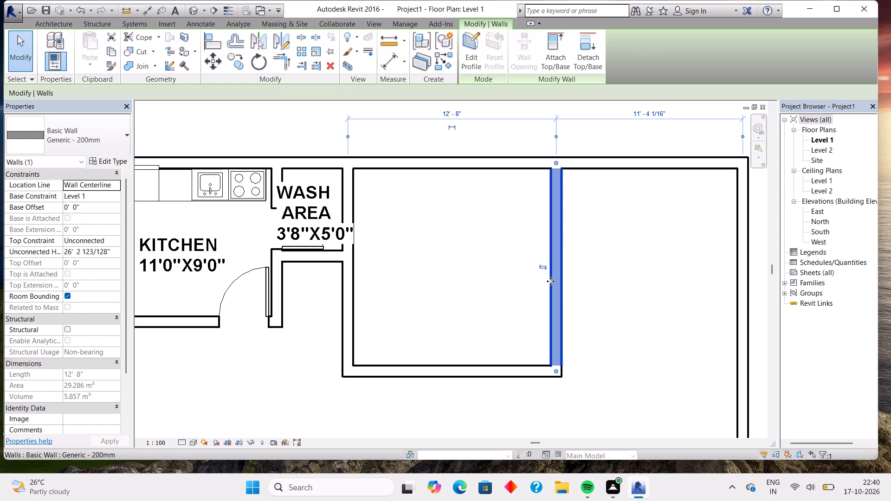
pyautogui.click(396, 69)
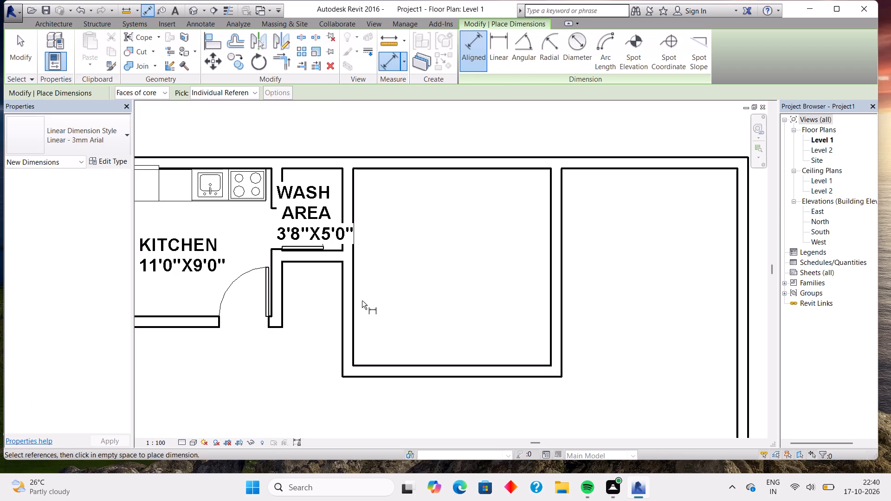
pyautogui.click(355, 305)
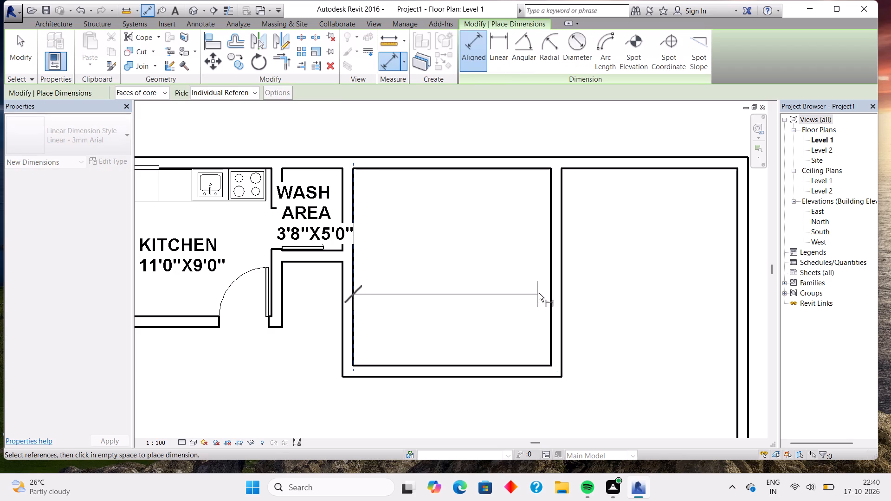
pyautogui.click(549, 293)
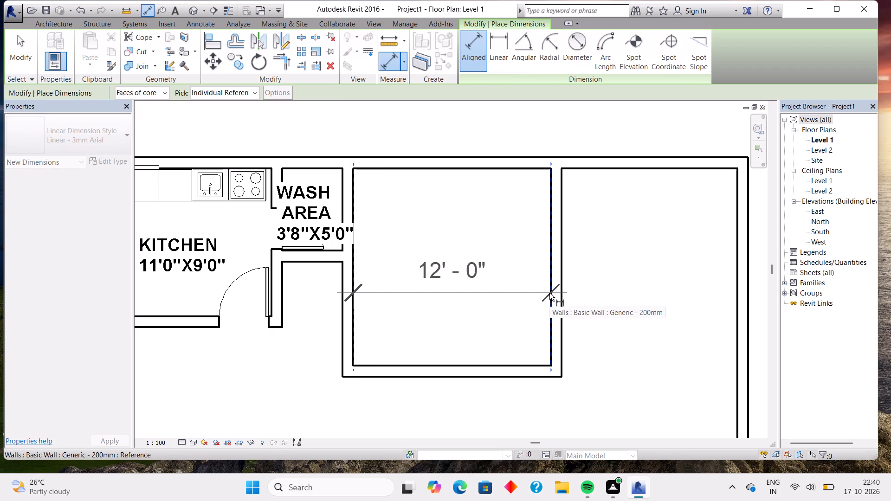
pyautogui.press('Escape')
# Measure the room's clear depth between the north exterior wall and its south wall.
pyautogui.click(463, 172)
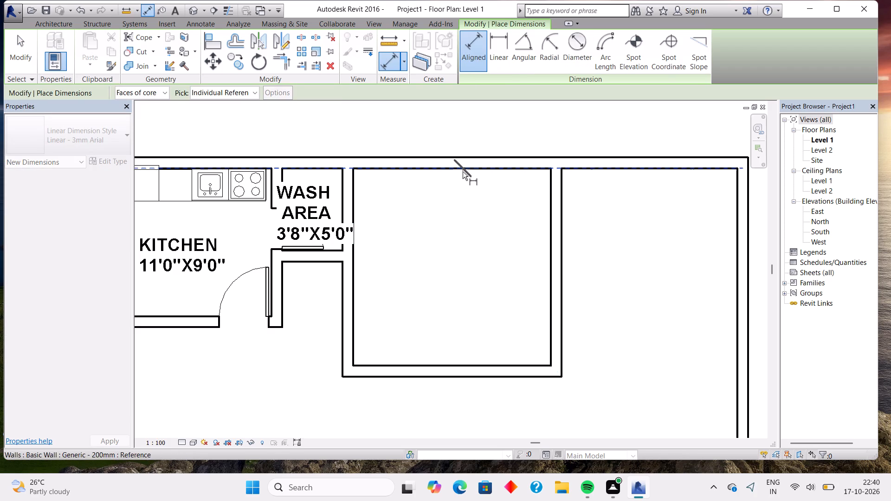
pyautogui.click(458, 367)
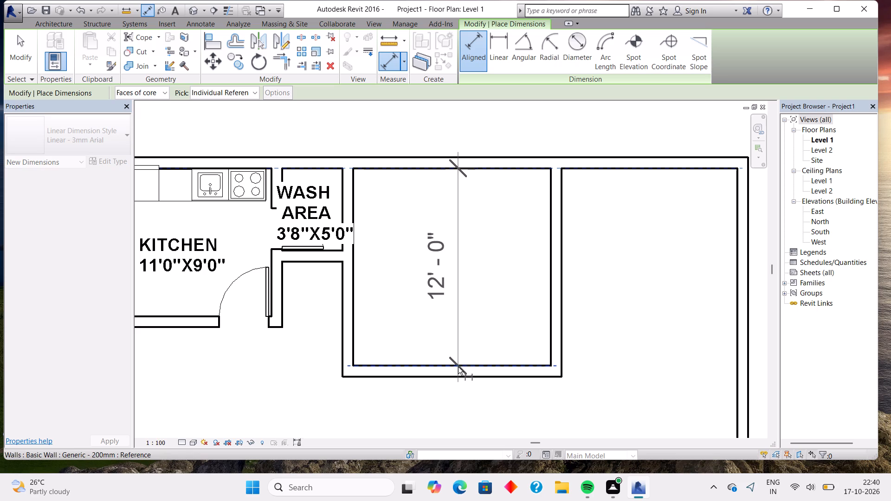
pyautogui.press('Escape')
pyautogui.press('Escape')
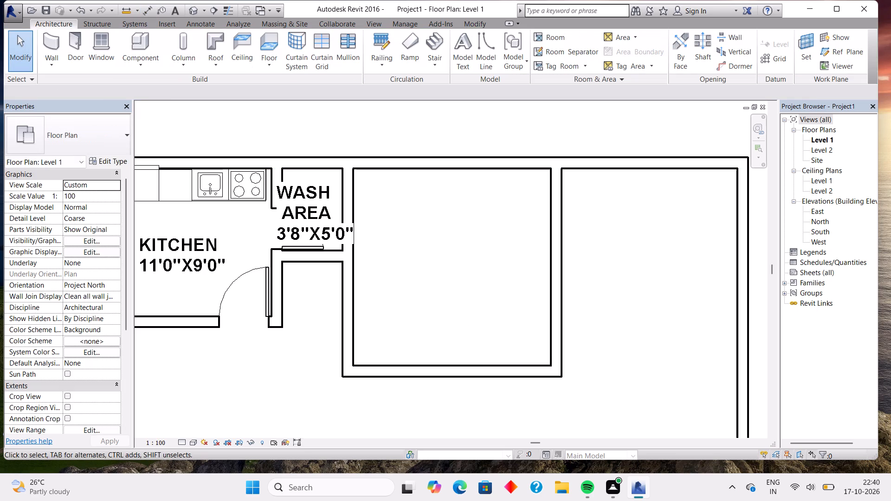
# Nudge the room's south wall north to an 11'6" clear depth, checking it with an Aligned dimension.
pyautogui.click(465, 361)
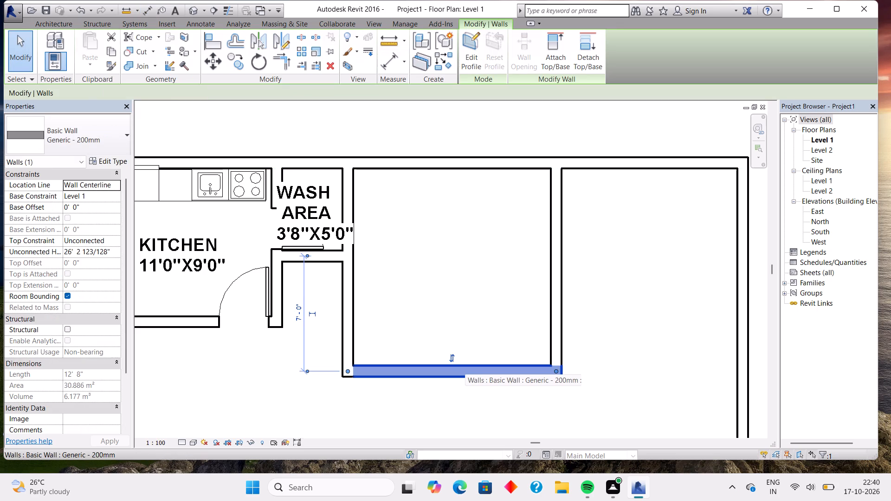
pyautogui.press('Up')
pyautogui.press('Up')
pyautogui.press('Up')
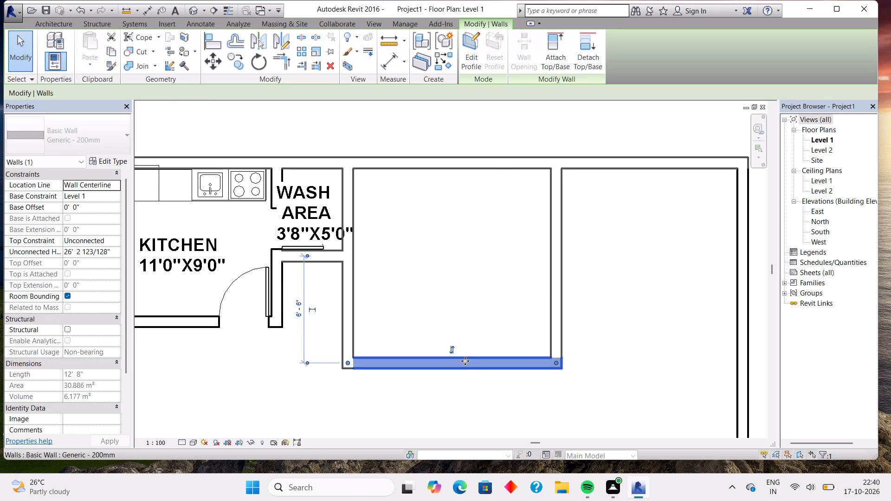
pyautogui.click(390, 65)
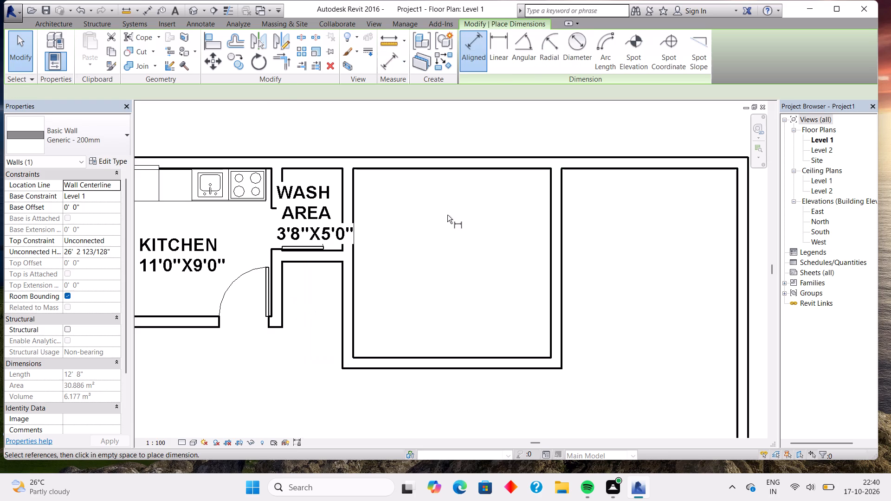
pyautogui.click(452, 173)
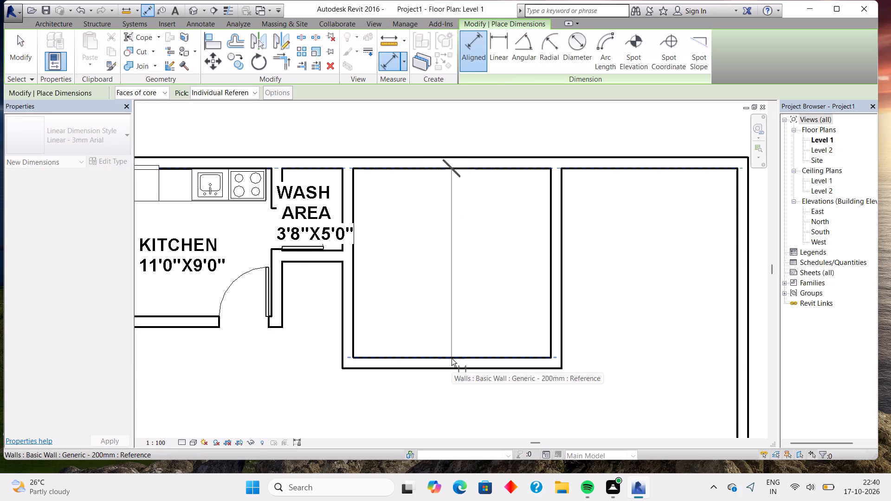
pyautogui.click(452, 359)
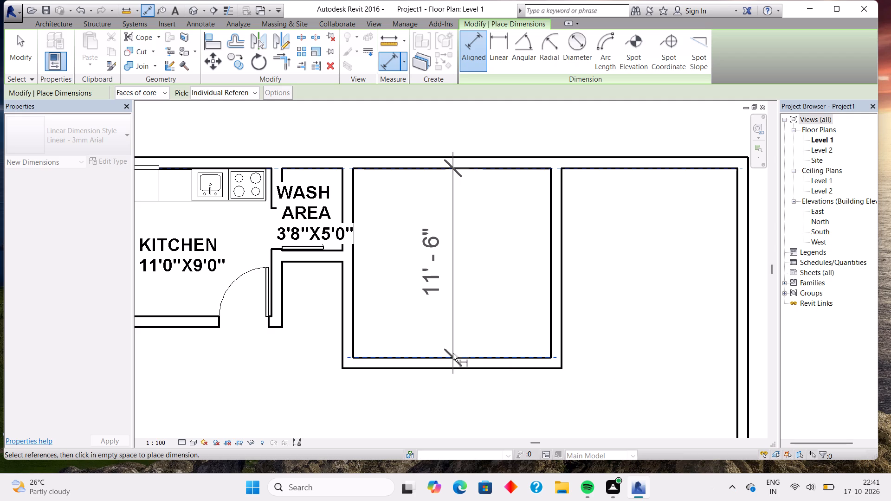
pyautogui.press('Escape')
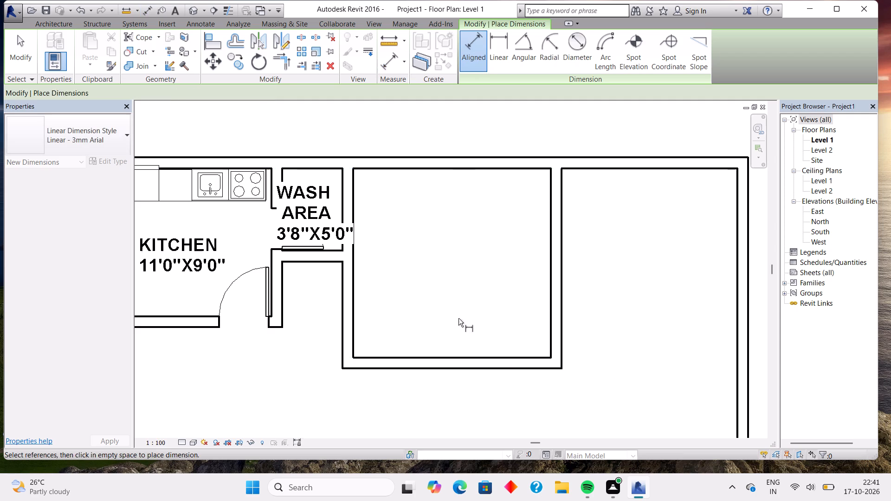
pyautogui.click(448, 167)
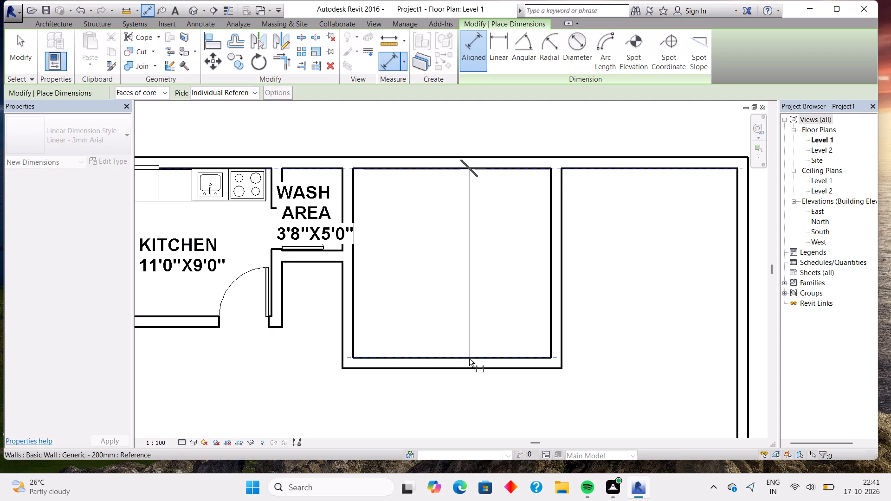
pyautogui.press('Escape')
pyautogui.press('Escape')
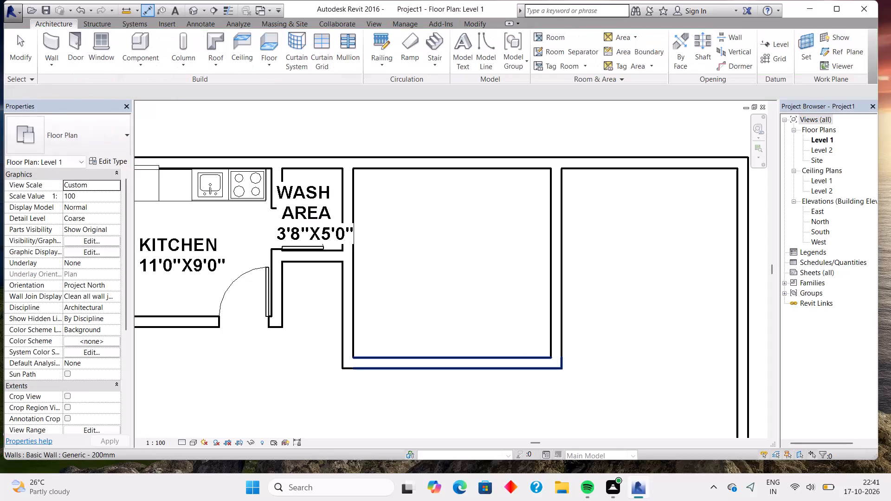
# Nudge the room's south wall further north to an 11'2" clear depth, checking it with an Aligned dimension.
pyautogui.click(467, 358)
pyautogui.press('Up')
pyautogui.press('Up')
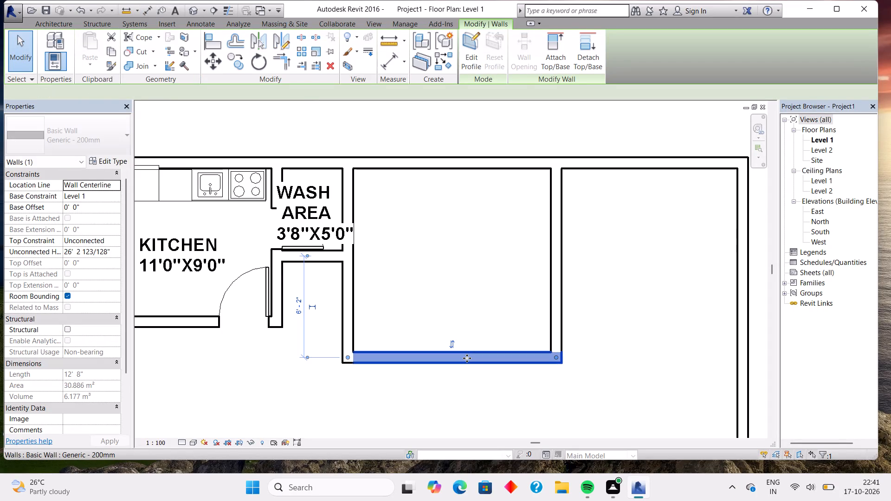
pyautogui.click(385, 67)
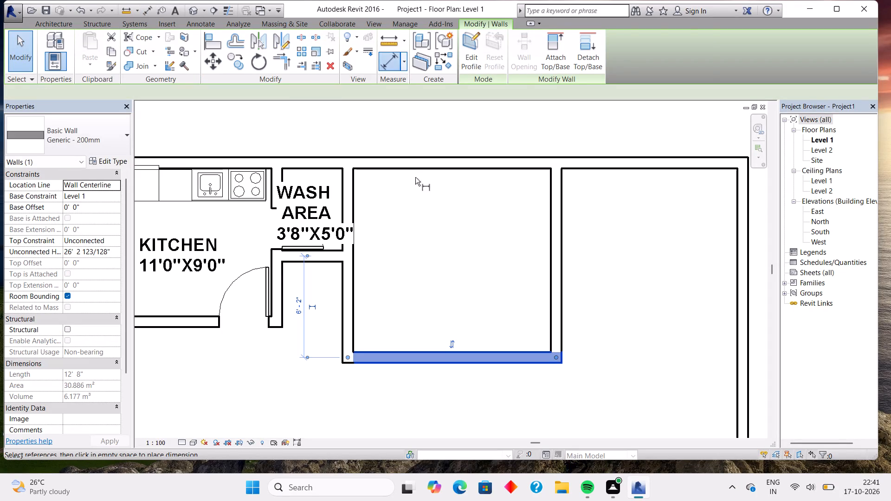
pyautogui.click(439, 171)
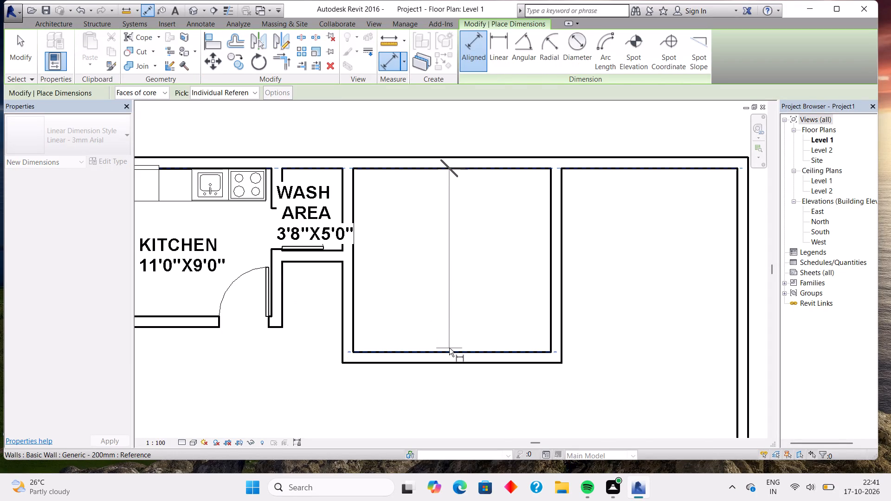
pyautogui.click(449, 350)
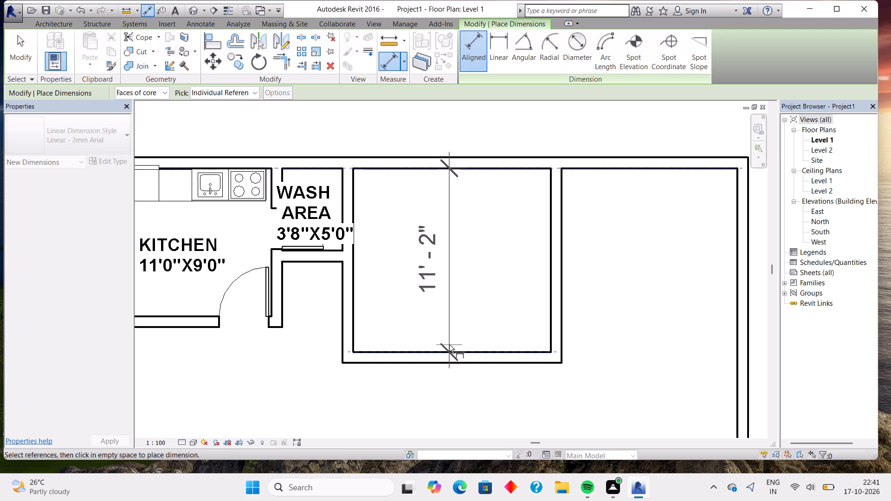
pyautogui.press('Escape')
pyautogui.press('Escape')
# Nudge the room's south wall north to an 11'0" clear depth, checking it with an Aligned dimension.
pyautogui.click(449, 352)
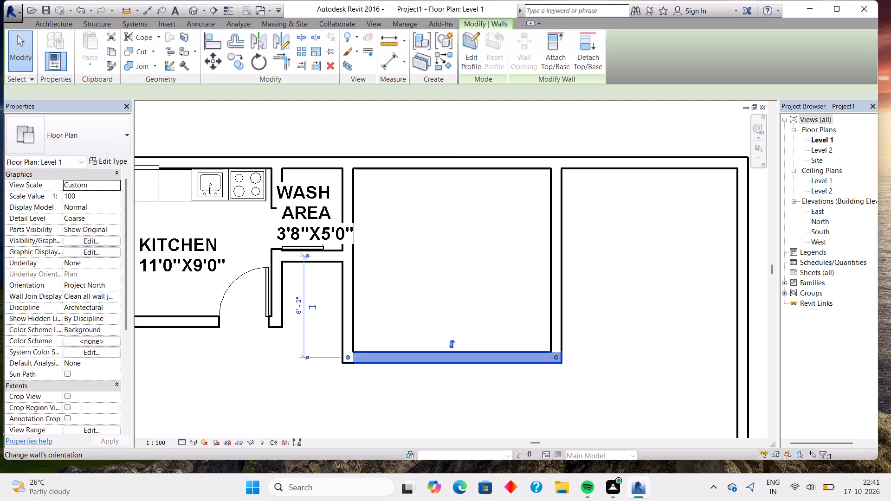
pyautogui.press('Up')
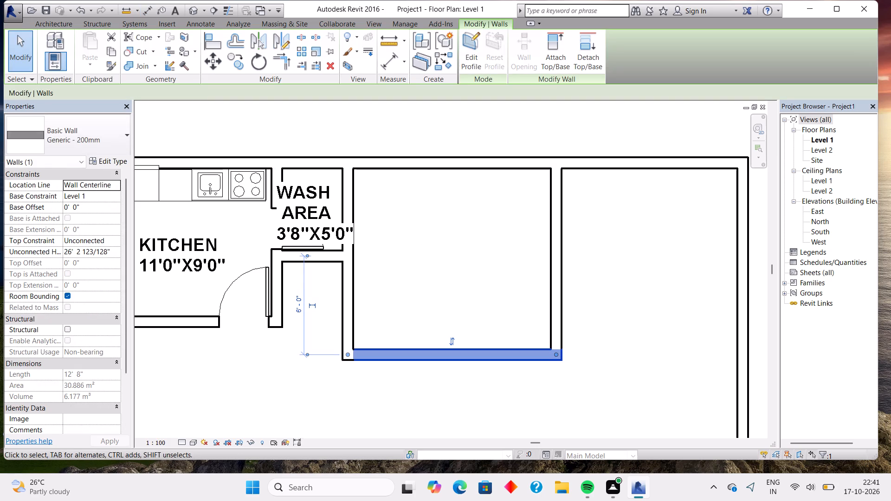
pyautogui.click(387, 67)
pyautogui.click(426, 168)
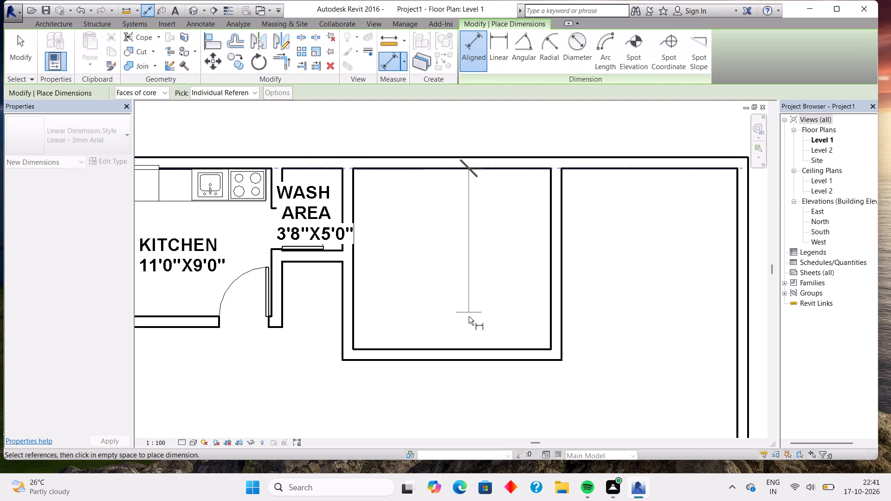
pyautogui.click(468, 349)
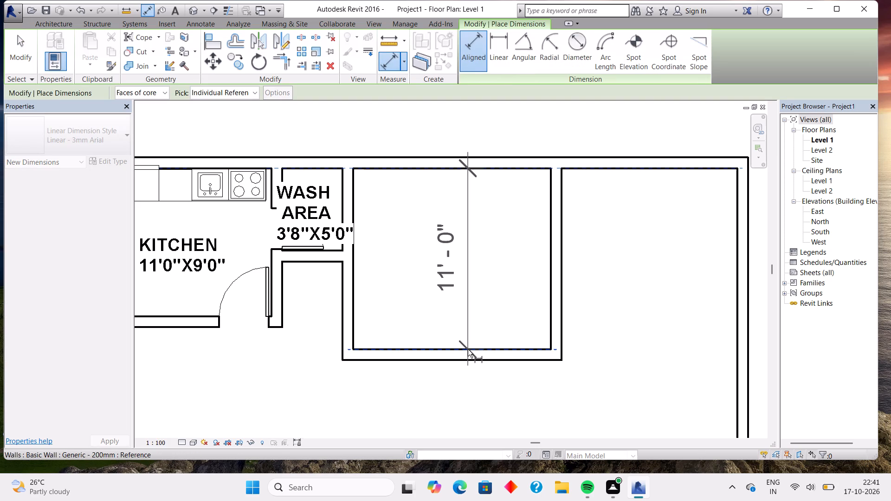
pyautogui.press('Escape')
# Place an M_Single-Flush door in the room's west wall near its south corner, swinging into the room.
pyautogui.scroll(-1, 466, 283)
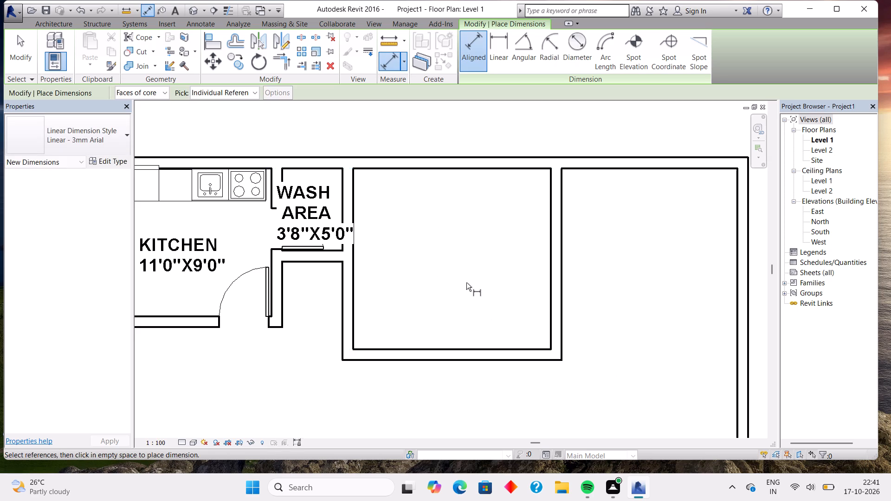
pyautogui.moveTo(482, 259); pyautogui.dragTo(467, 272, button='middle')
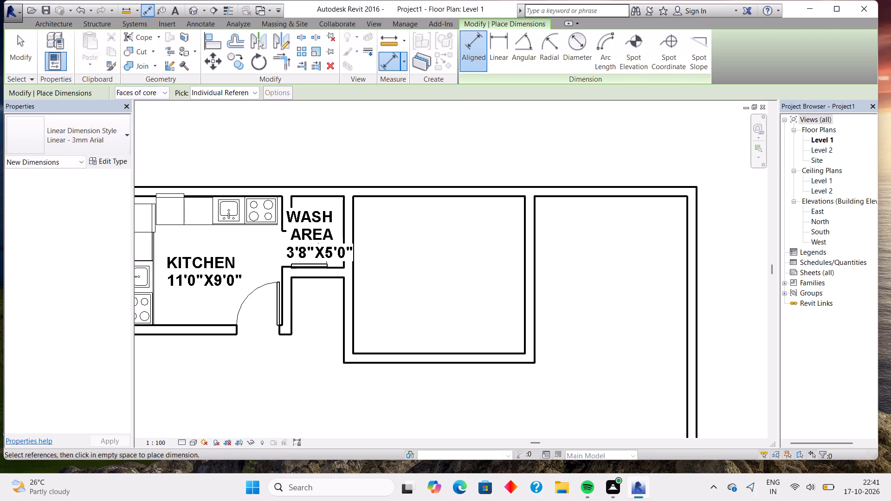
pyautogui.click(53, 25)
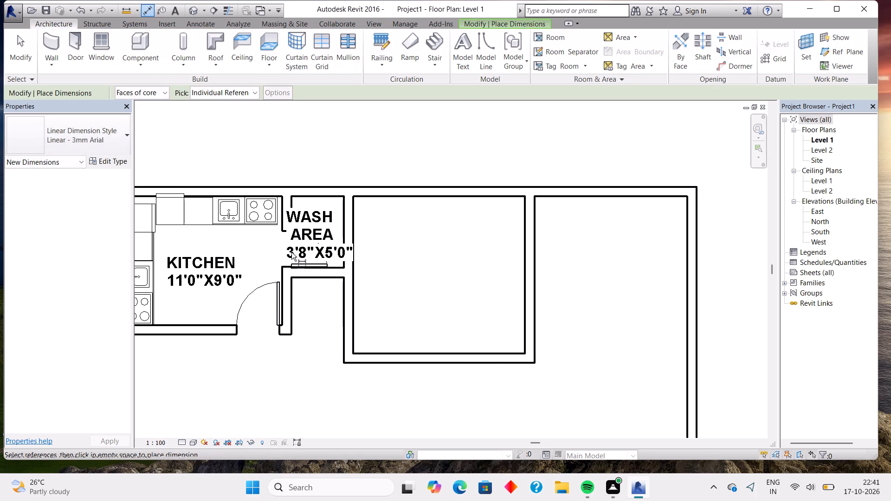
pyautogui.click(79, 45)
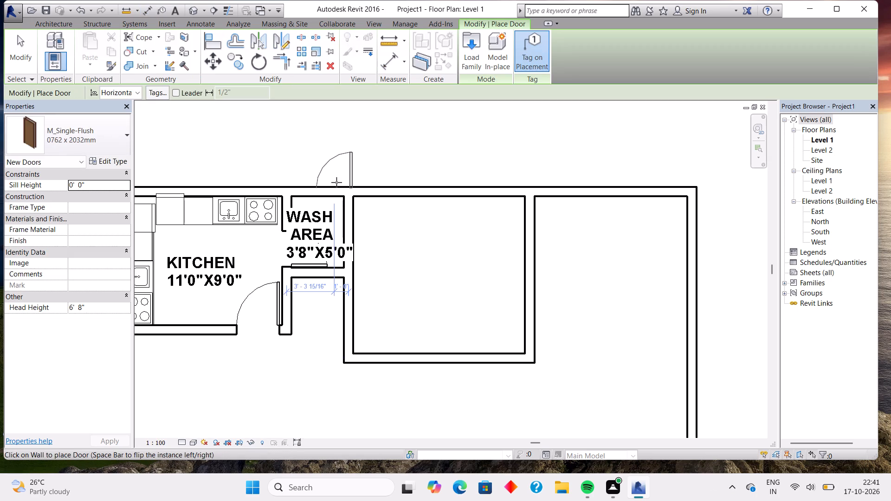
pyautogui.click(358, 329)
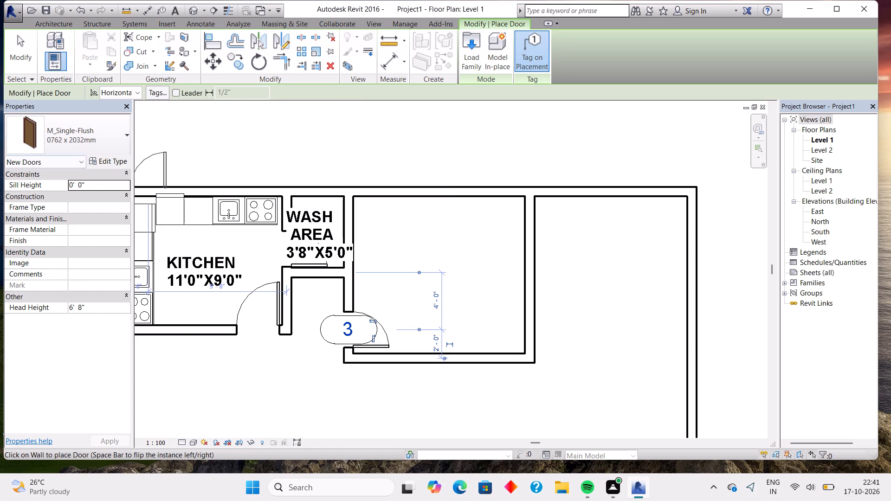
# Change the new door in the room's west wall to the M_Single-Flush 0915 x 2032mm type.
pyautogui.click(83, 140)
pyautogui.click(76, 254)
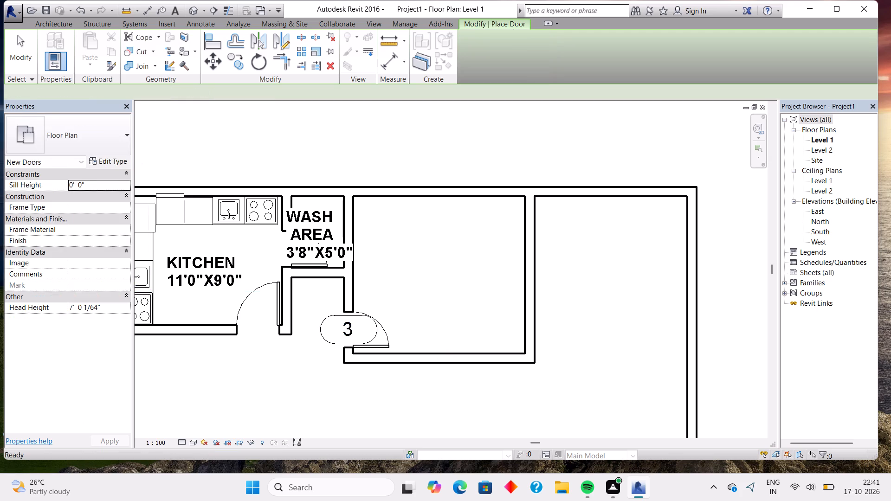
pyautogui.press('Escape')
pyautogui.click(376, 334)
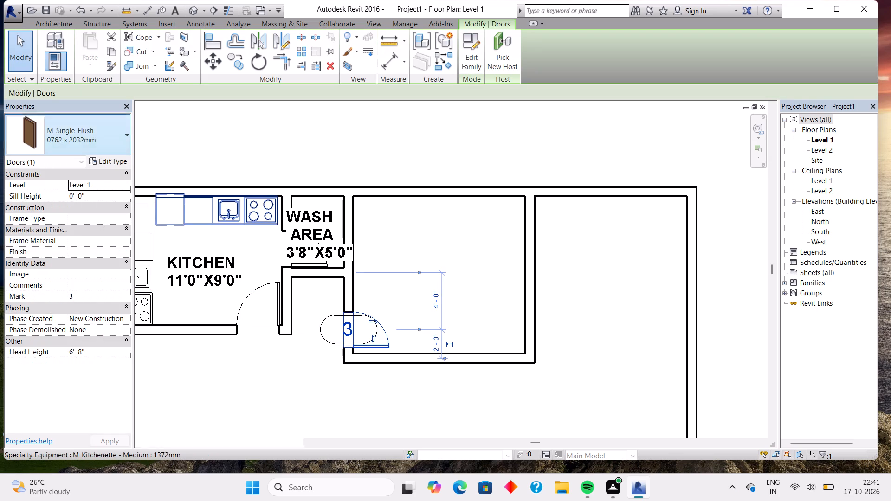
pyautogui.click(86, 136)
pyautogui.click(93, 265)
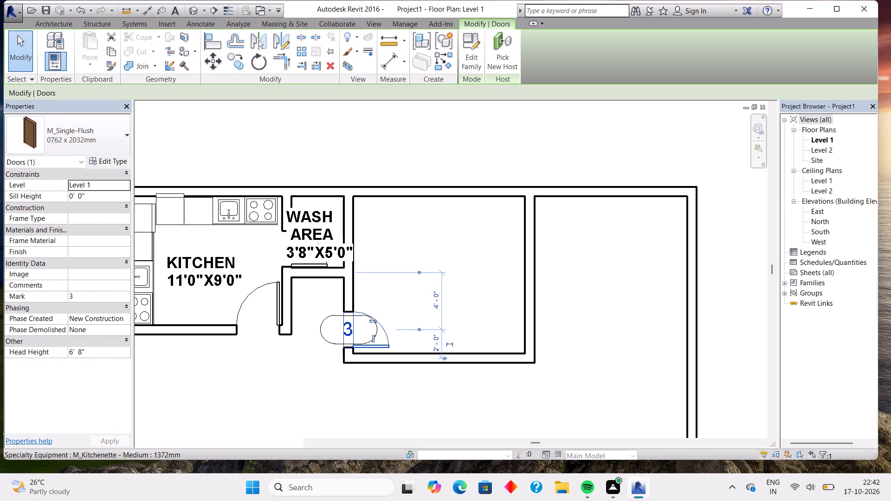
pyautogui.press('Escape')
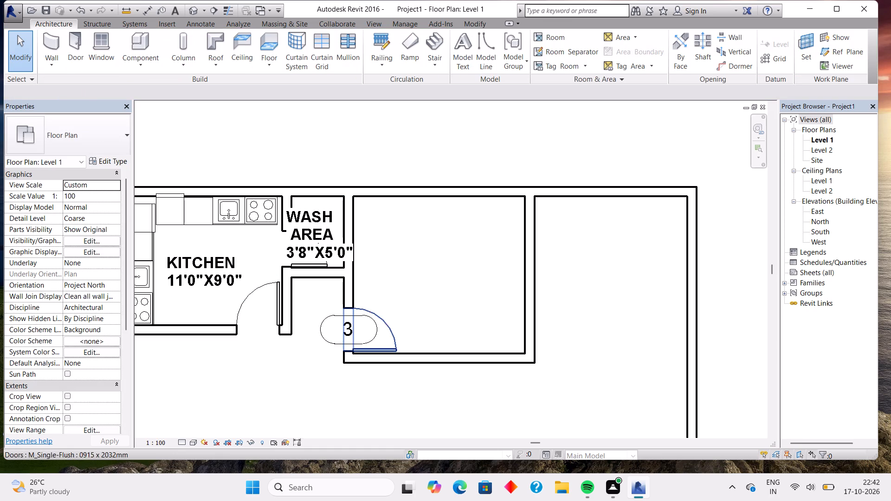
# Delete the tag on the new door in the room's west wall.
pyautogui.click(329, 322)
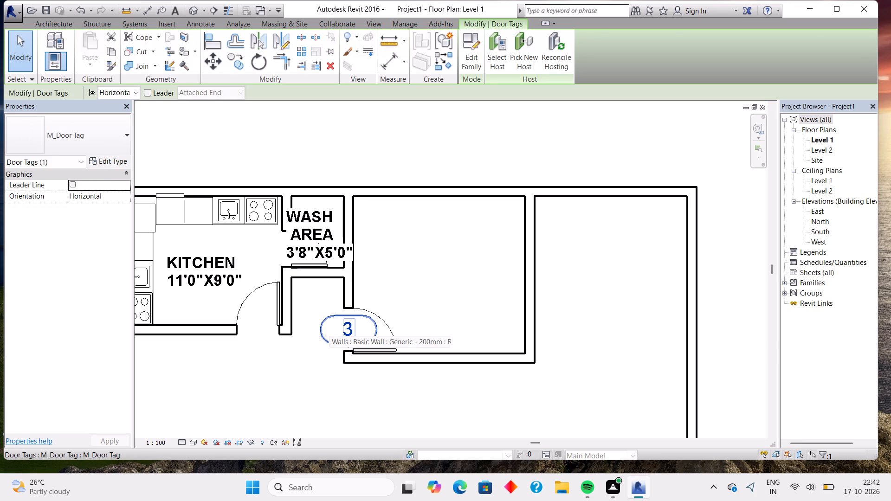
pyautogui.press('Delete')
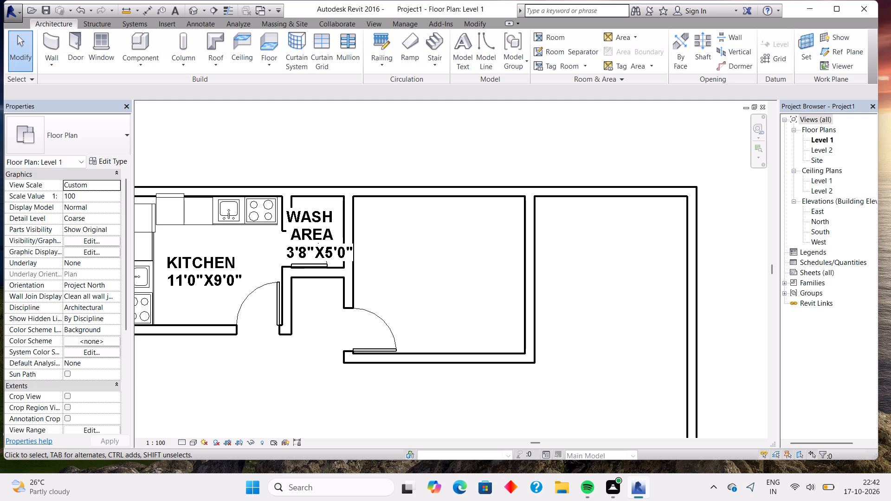
# Load the M_Bed-Box family from the Beds folder of the US Metric Furniture library.
pyautogui.click(134, 39)
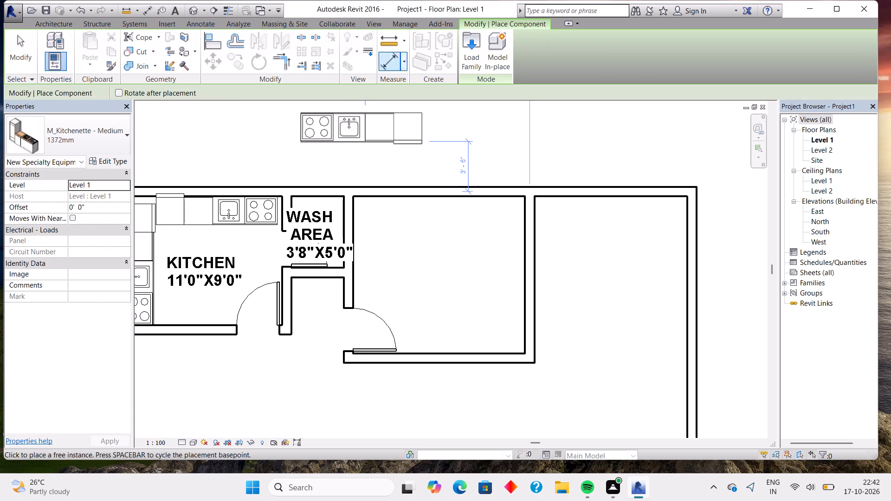
pyautogui.click(468, 42)
pyautogui.doubleClick(258, 179)
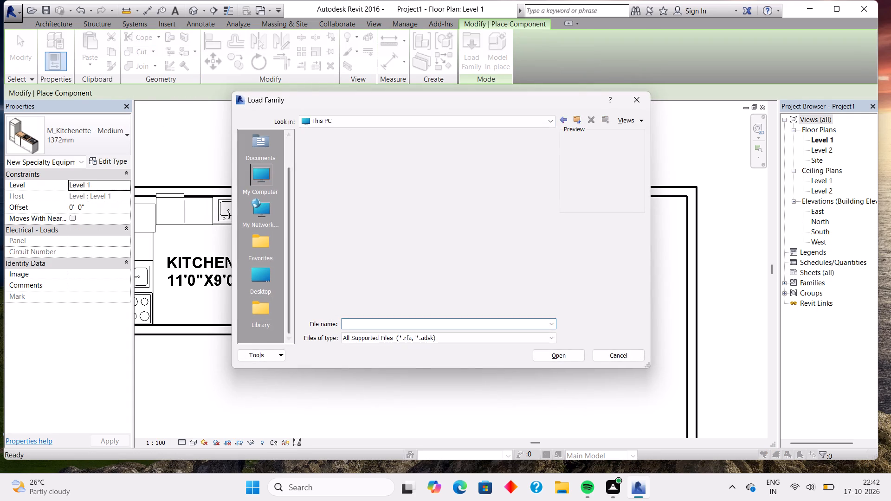
pyautogui.doubleClick(334, 175)
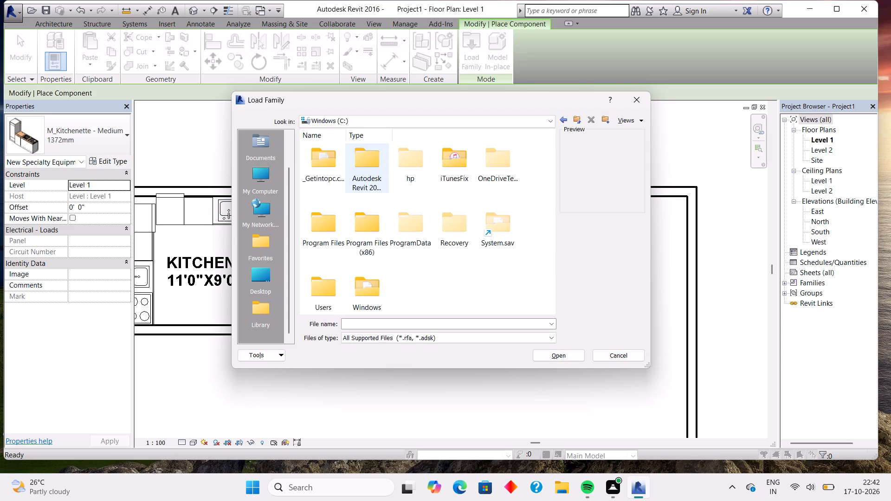
pyautogui.doubleClick(360, 174)
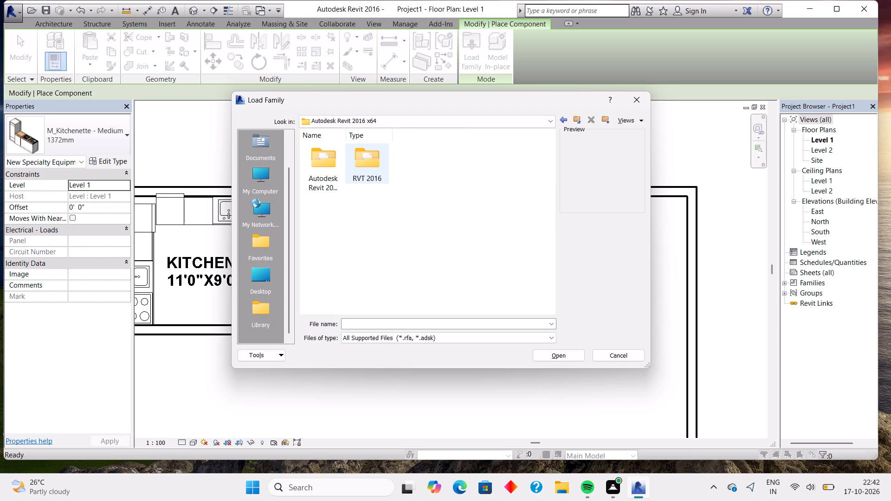
pyautogui.doubleClick(372, 171)
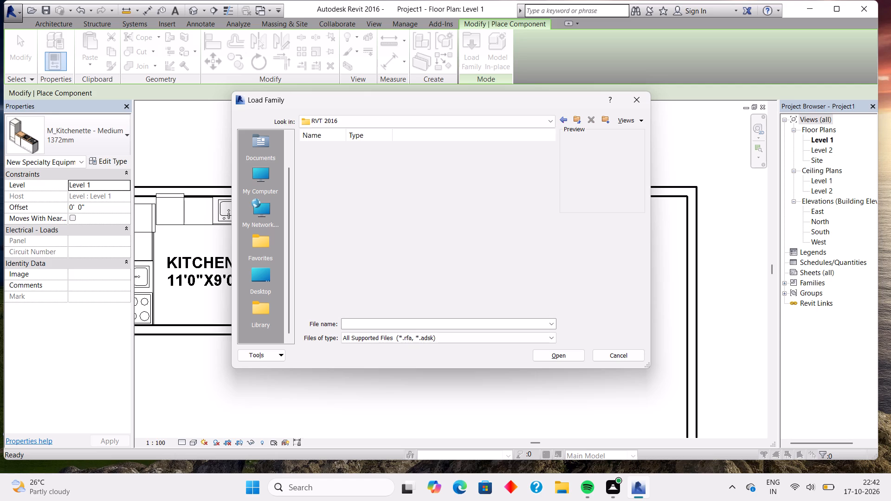
pyautogui.click(372, 171)
pyautogui.doubleClick(459, 167)
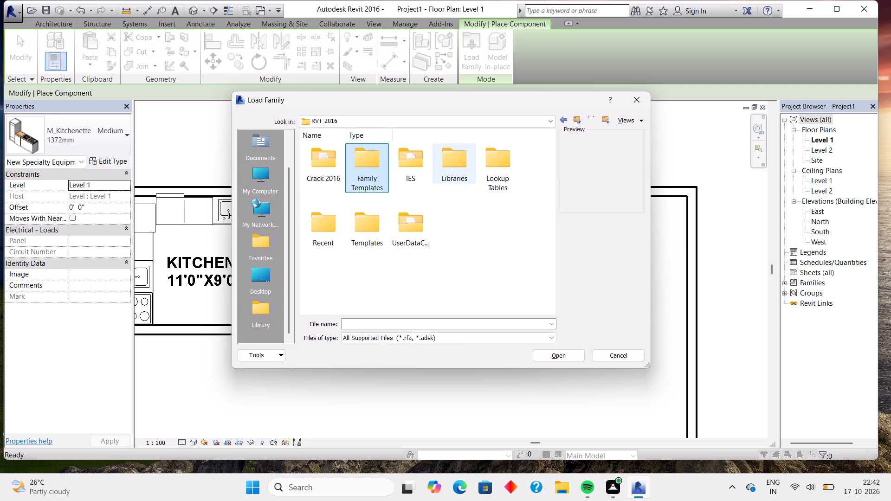
pyautogui.doubleClick(381, 169)
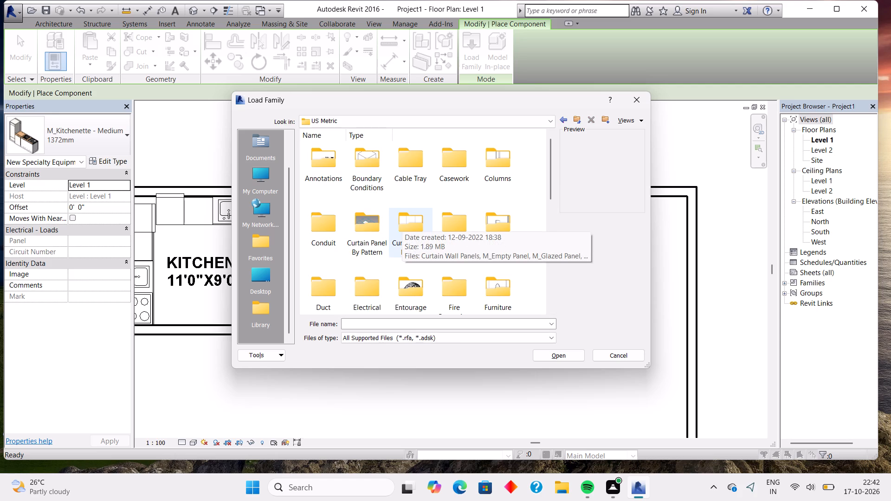
pyautogui.doubleClick(498, 296)
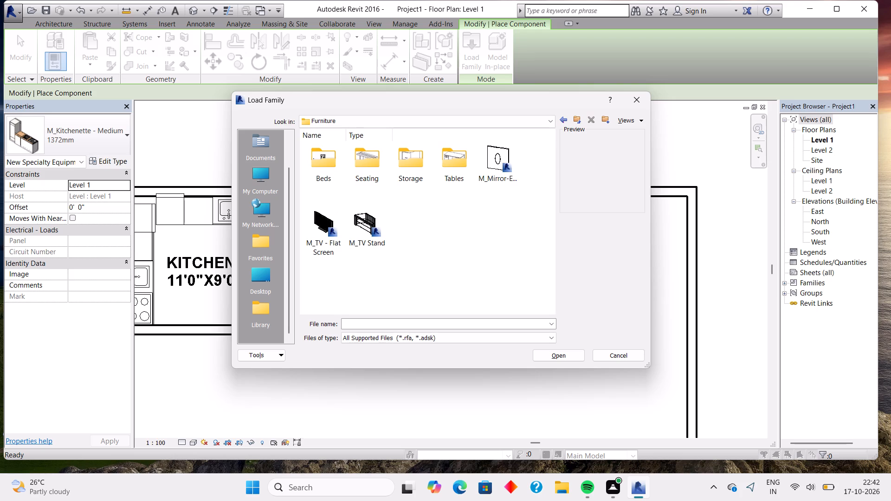
pyautogui.doubleClick(329, 168)
pyautogui.doubleClick(325, 164)
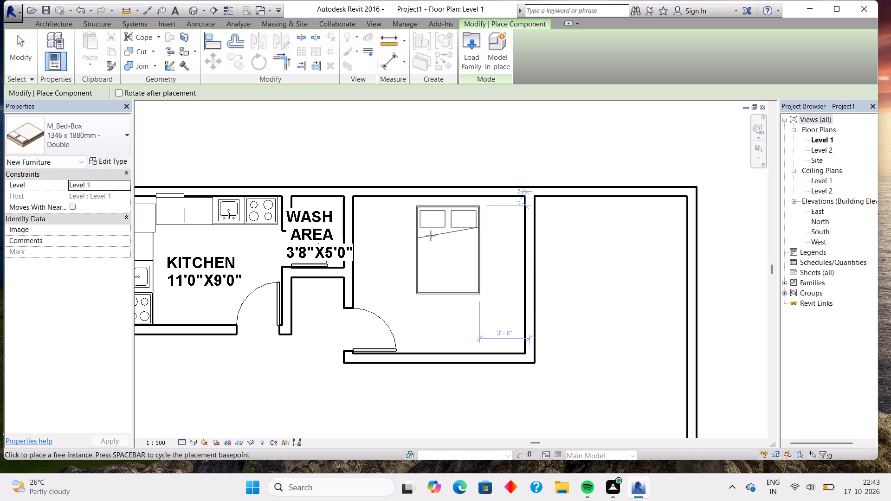
# Place the 1346 x 1880mm - Double bed with its head against the north wall, near the room's east wall.
pyautogui.click(466, 233)
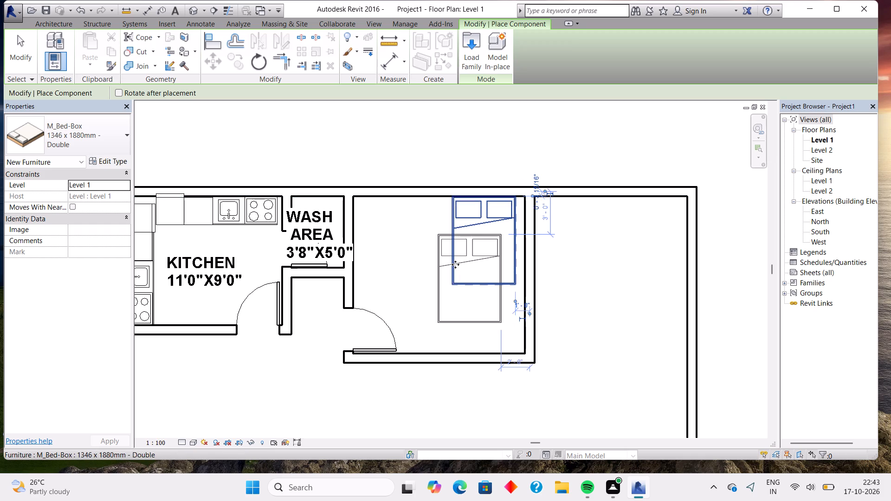
pyautogui.press('Escape')
pyautogui.press('Escape')
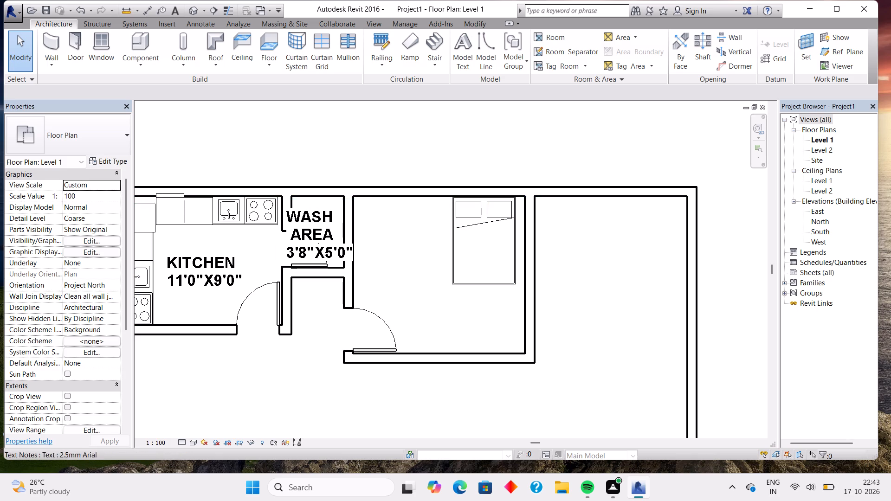
# Add a bold two-line text label reading BEDROOM 12'0"X11'0" beside the bed in the room east of the wash area.
pyautogui.click(205, 27)
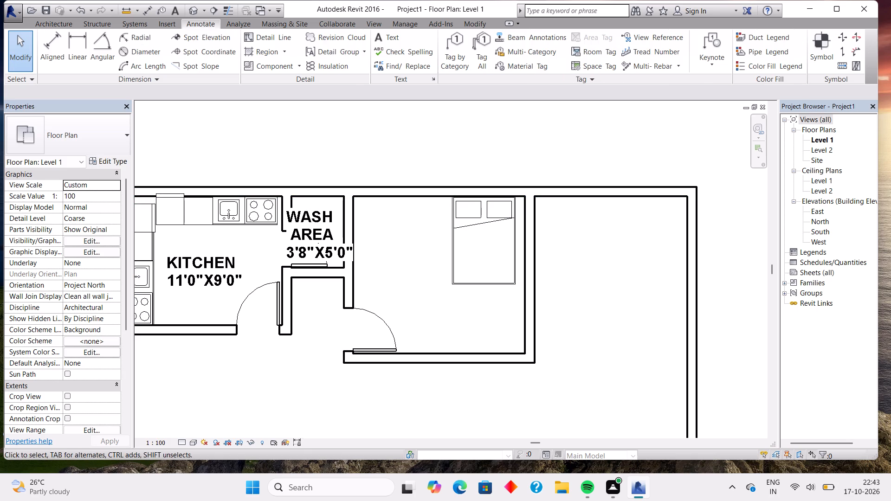
pyautogui.click(376, 40)
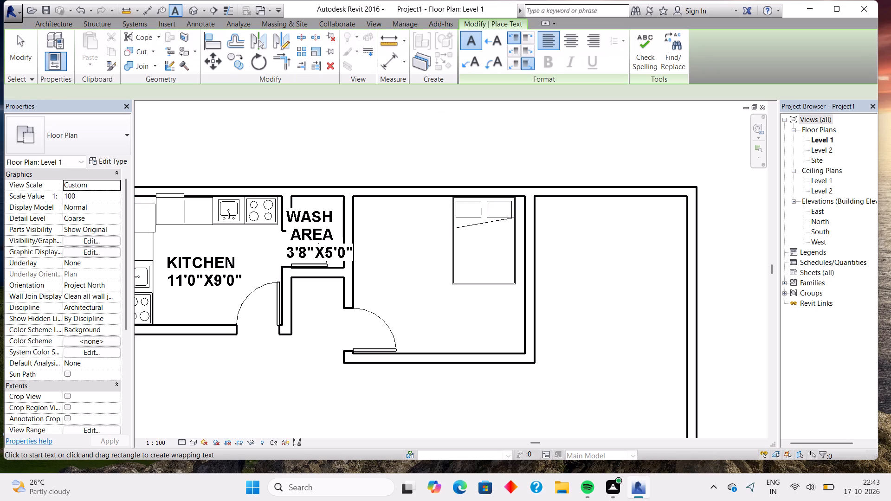
pyautogui.click(371, 225)
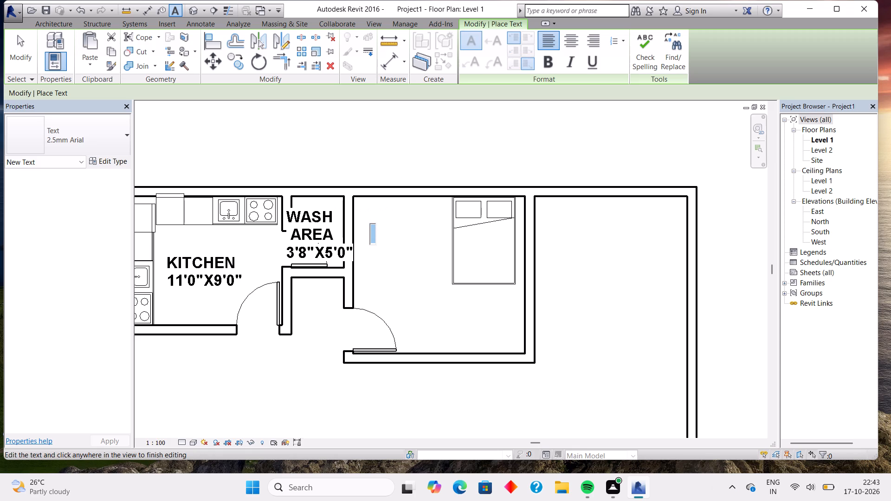
pyautogui.click(543, 65)
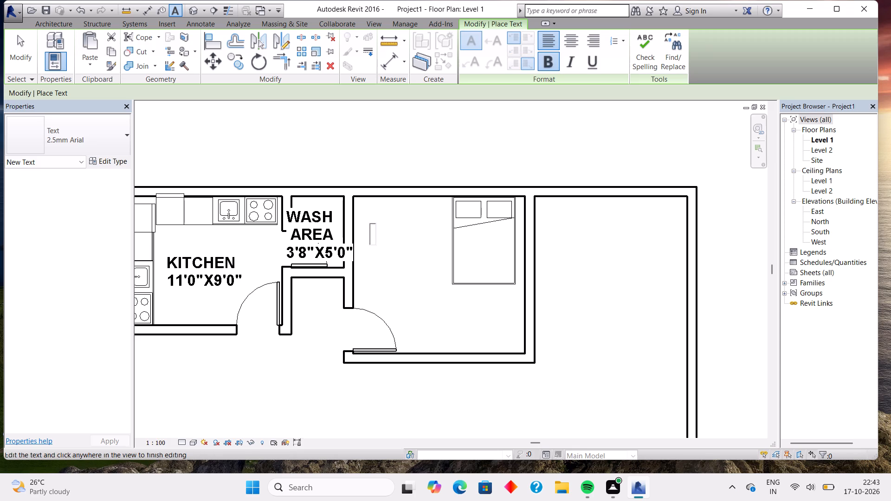
pyautogui.write('BEDROOM')
pyautogui.press('Return')
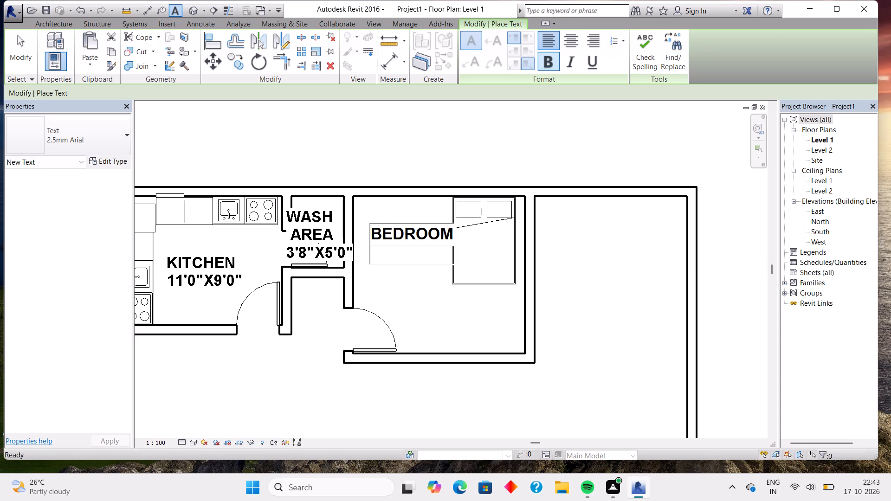
pyautogui.write("12'0")
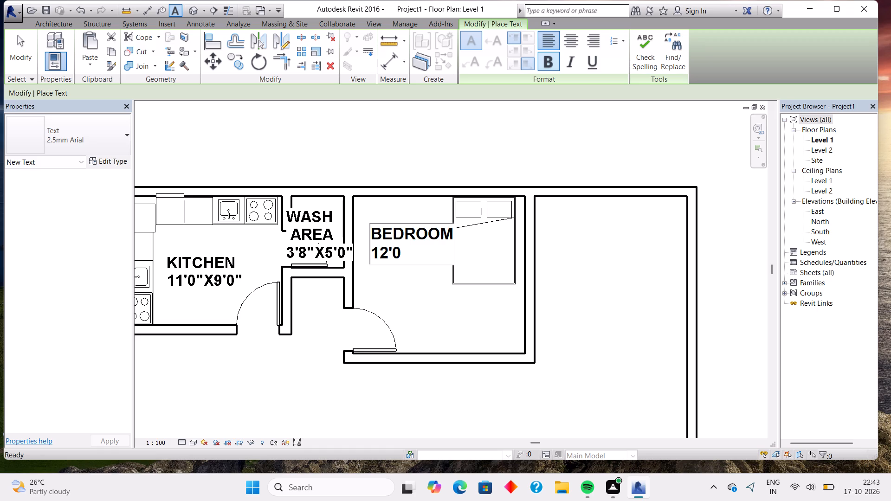
pyautogui.hotkey('shift', '"')
pyautogui.press('x')
pyautogui.write('11')
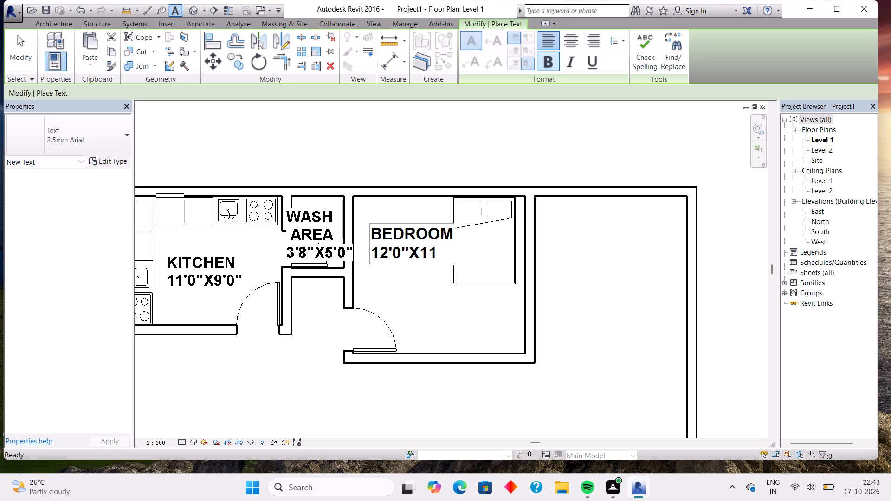
pyautogui.press("'")
pyautogui.press('0')
pyautogui.hotkey('shift', '"')
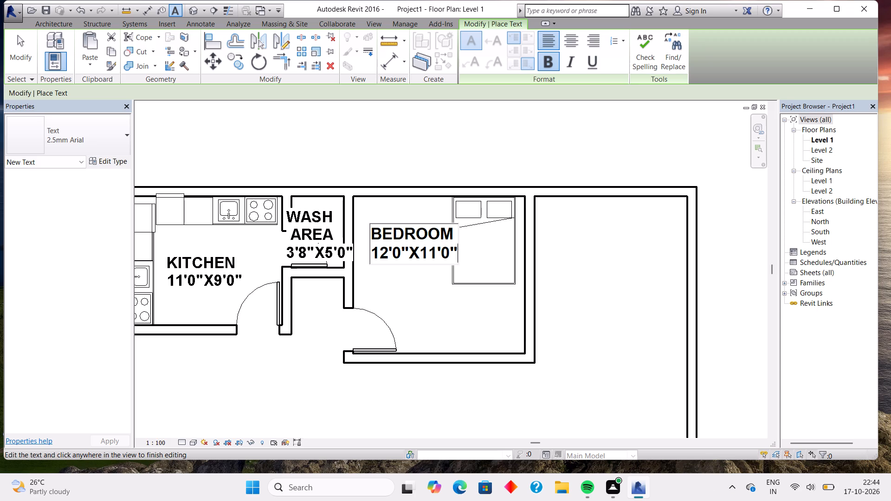
pyautogui.click(502, 321)
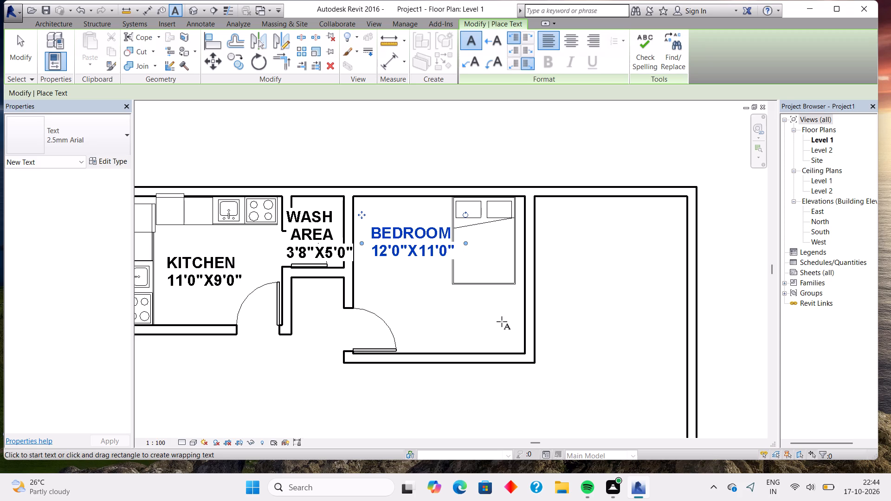
pyautogui.click(502, 321)
pyautogui.press('Escape')
pyautogui.press('Escape')
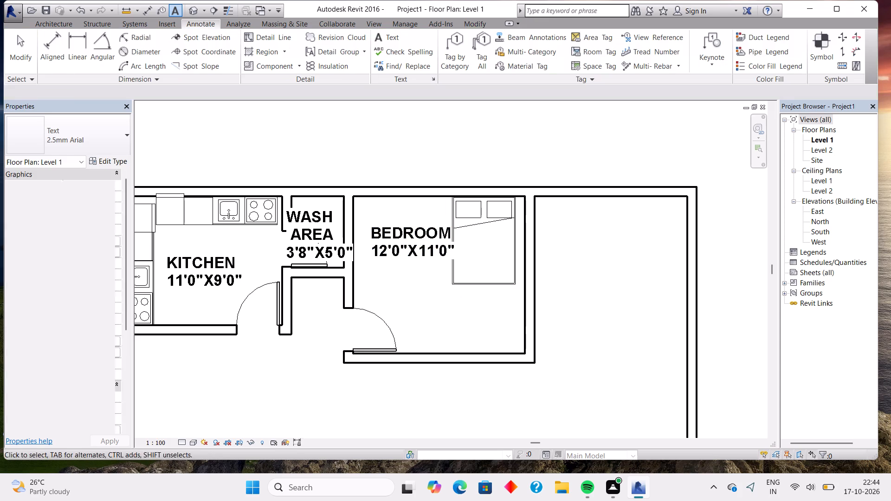
# Nudge the BEDROOM label slightly west and south so it sits clear of the bed.
pyautogui.click(431, 259)
pyautogui.press('Left')
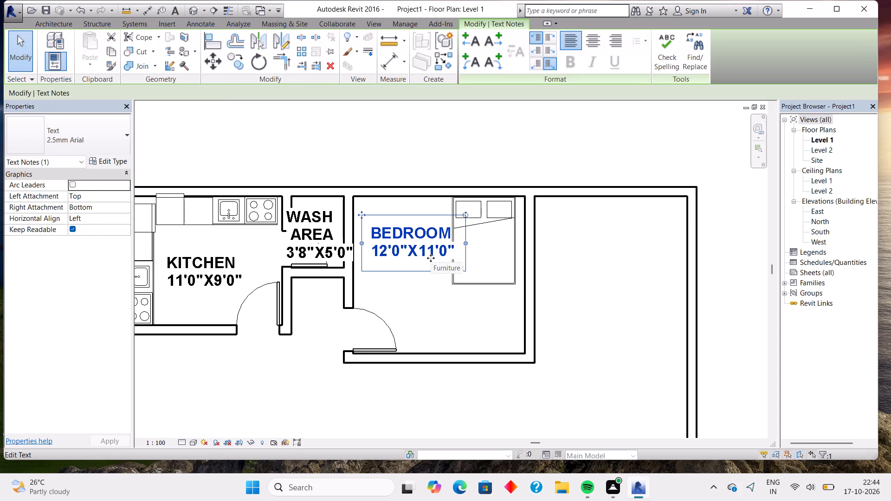
pyautogui.press('Left')
pyautogui.press('Left')
pyautogui.press('Down')
pyautogui.press('Down')
pyautogui.press('Down')
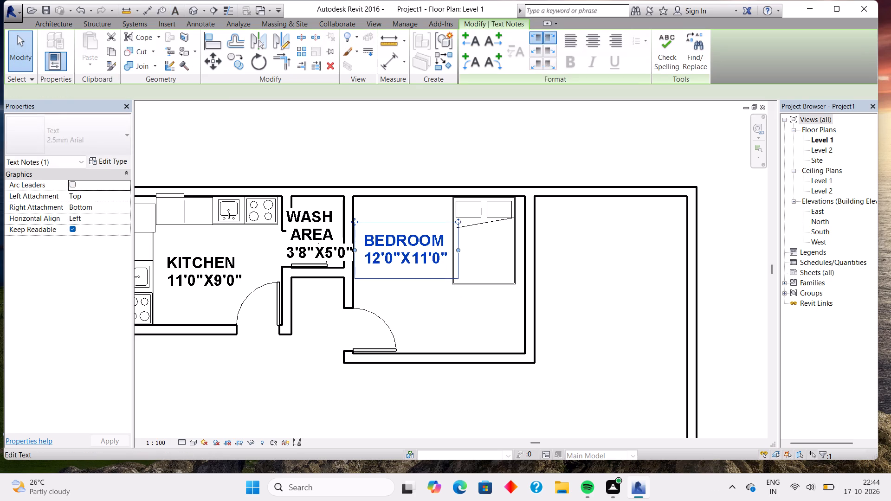
pyautogui.press('Down')
pyautogui.press('Down')
pyautogui.press('Down')
pyautogui.press('Down')
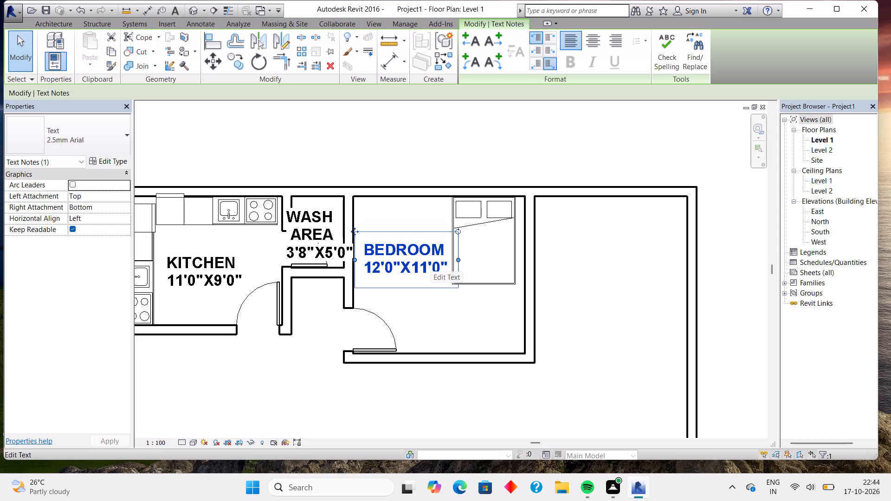
pyautogui.press('Escape')
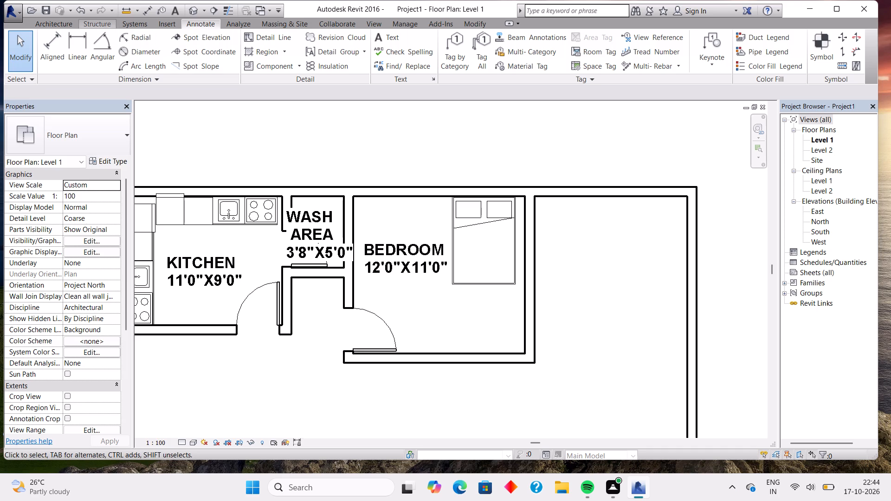
# Place an M_Fixed 0915 x 0610mm window in the bedroom's north wall, 6'-0" from the centreline of its west wall.
pyautogui.click(66, 26)
pyautogui.click(94, 41)
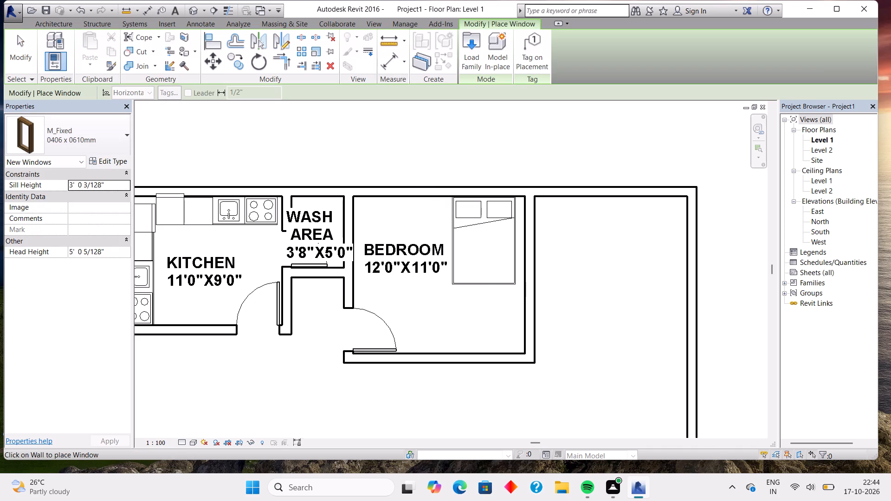
pyautogui.click(107, 141)
pyautogui.click(69, 285)
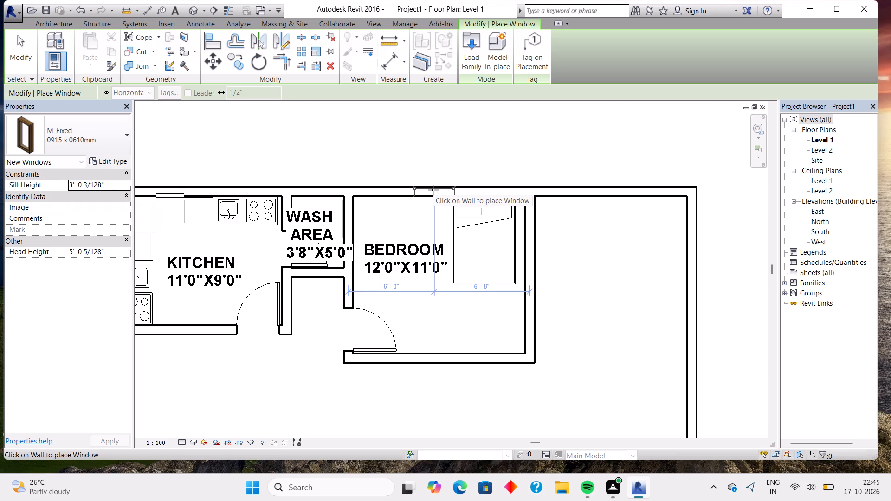
pyautogui.click(433, 190)
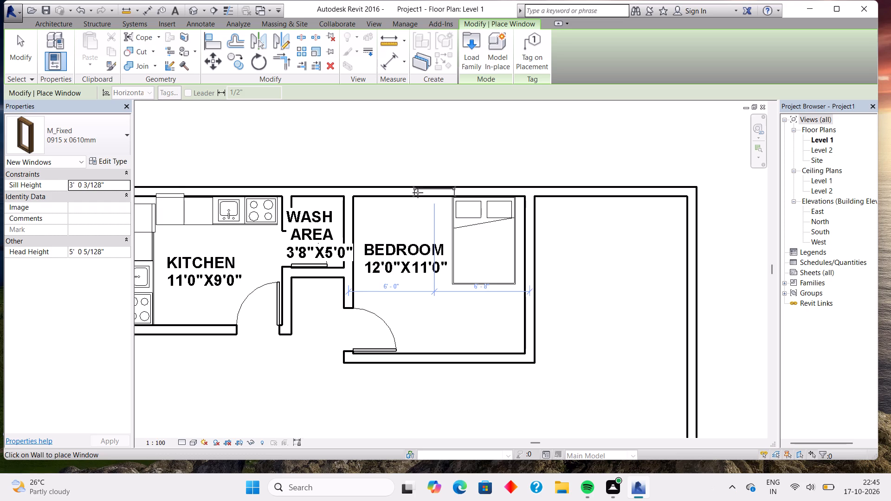
# Place an M_Fixed 0406 x 0610mm window in the wash area's north wall, 2'-0" from its west wall.
pyautogui.moveTo(349, 210); pyautogui.dragTo(449, 215, button='middle')
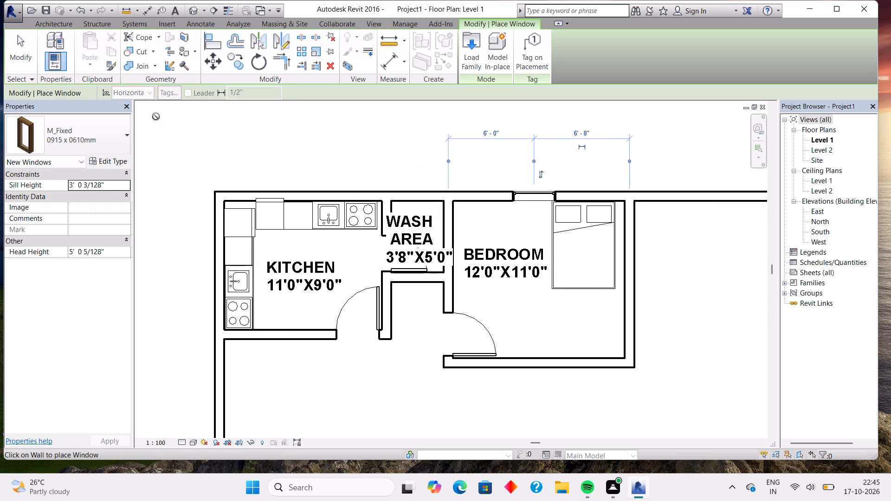
pyautogui.click(115, 135)
pyautogui.click(92, 203)
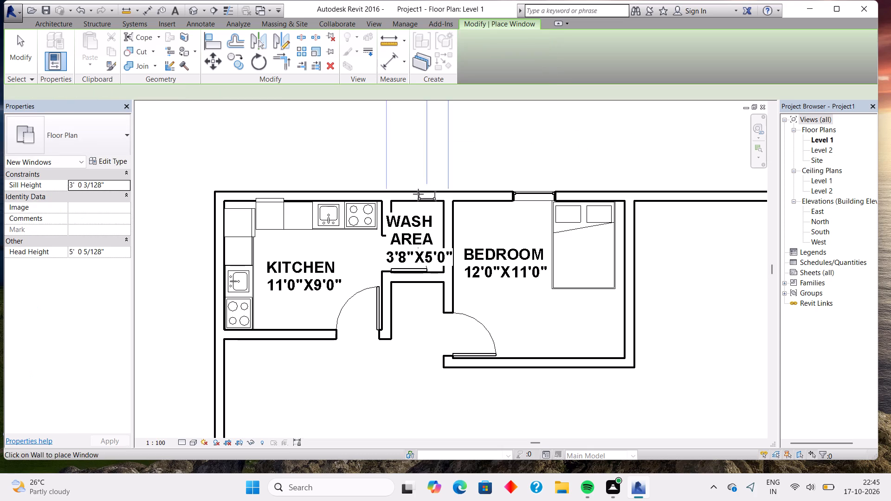
pyautogui.click(412, 193)
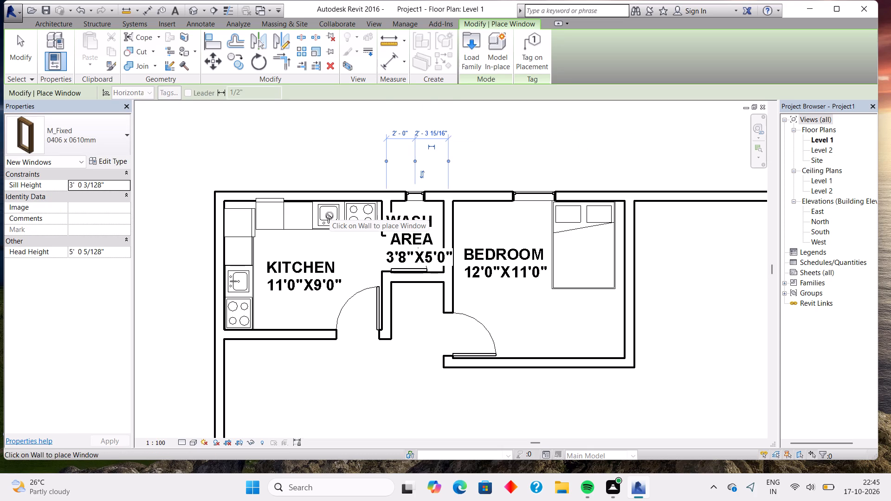
# Place an M_Fixed 0915 x 1220mm window in the kitchen's west wall, 4'-0" from the north wall.
pyautogui.click(96, 142)
pyautogui.click(73, 299)
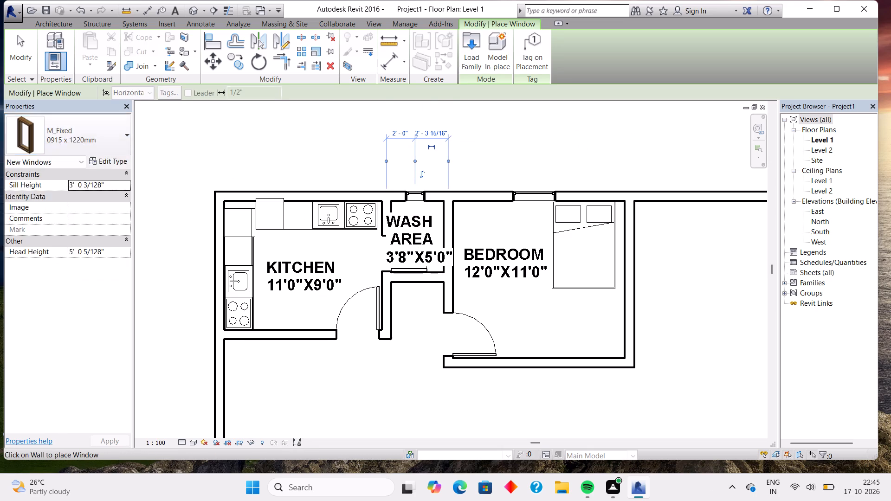
pyautogui.click(222, 256)
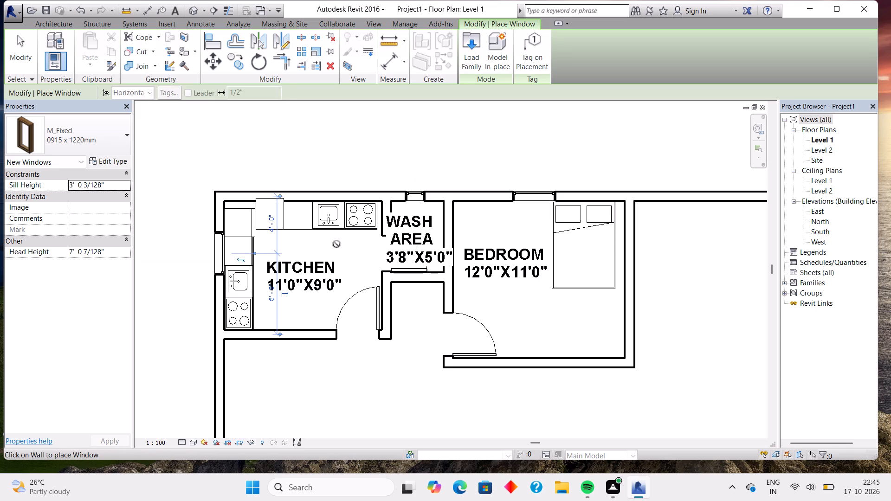
# Place an M_Fixed 0406 x 0610mm window in the west exterior wall, about 2'-6" south of the kitchen's south wall.
pyautogui.scroll(-2, 336, 244)
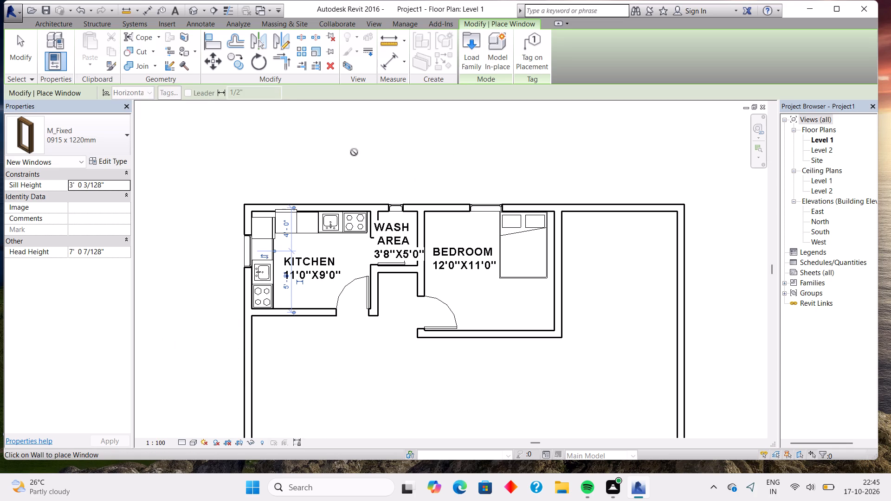
pyautogui.click(49, 128)
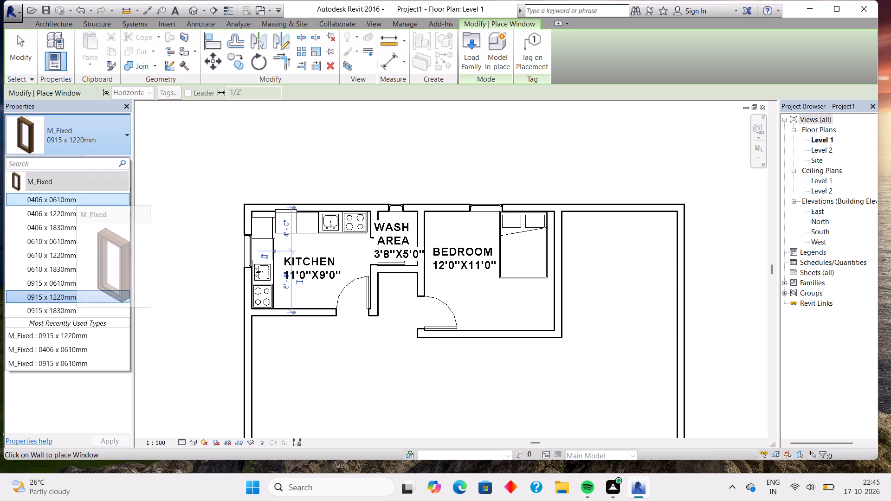
pyautogui.click(76, 198)
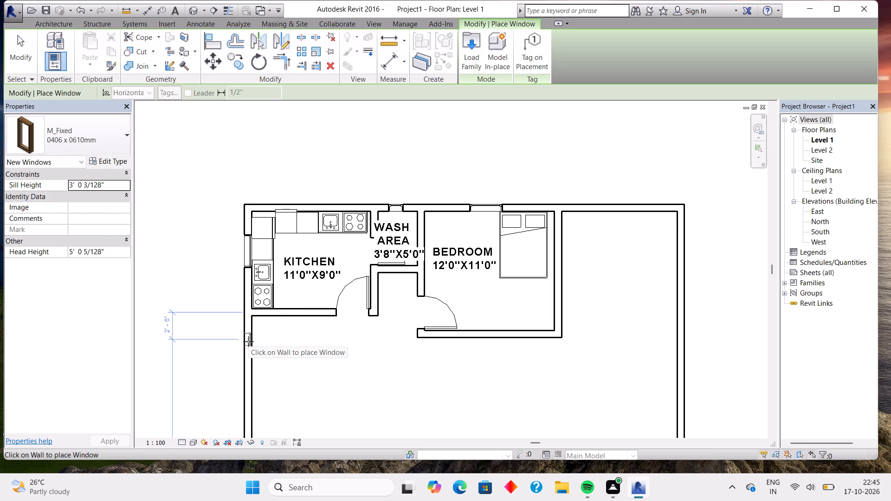
pyautogui.click(248, 341)
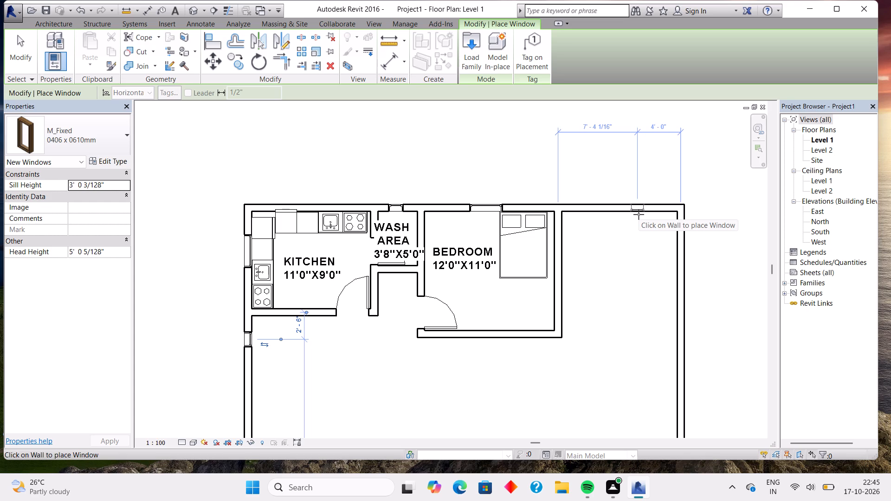
# Place another 0406 x 0610mm window in the north exterior wall east of the bedroom, 4'-0" from the east exterior wall.
pyautogui.click(639, 214)
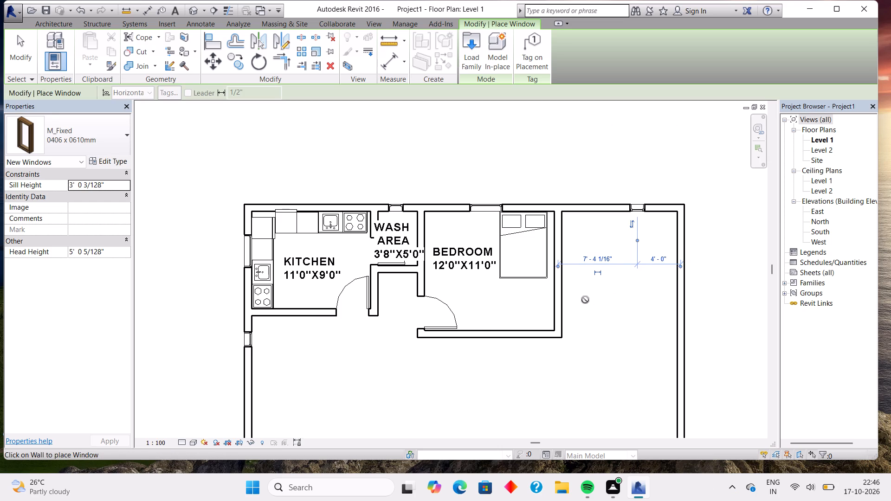
pyautogui.press('Escape')
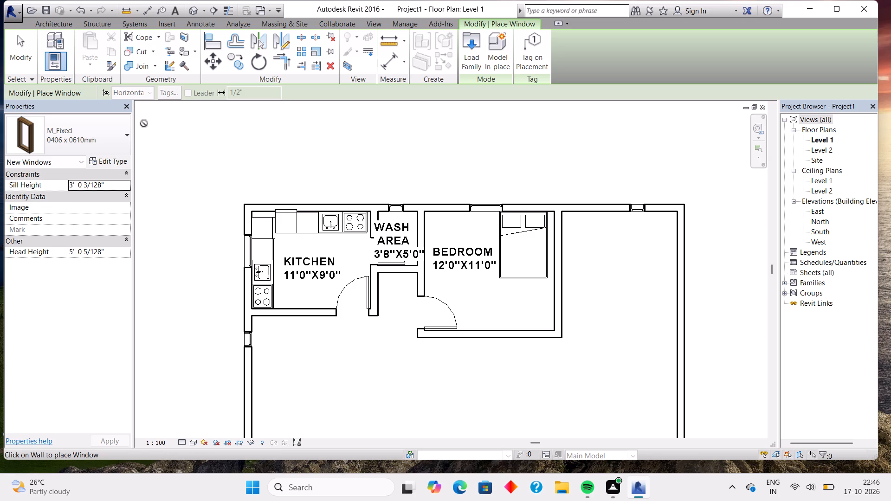
# Draw Generic - 200mm walls enclosing a small room in the plan's northeast corner, about 6'-4" wide by 4'-0" deep inside.
pyautogui.click(53, 19)
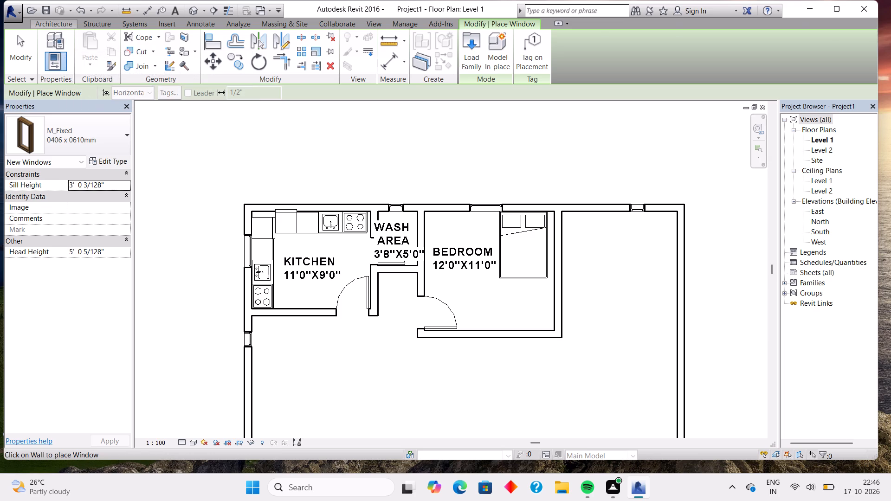
pyautogui.click(69, 22)
pyautogui.click(55, 44)
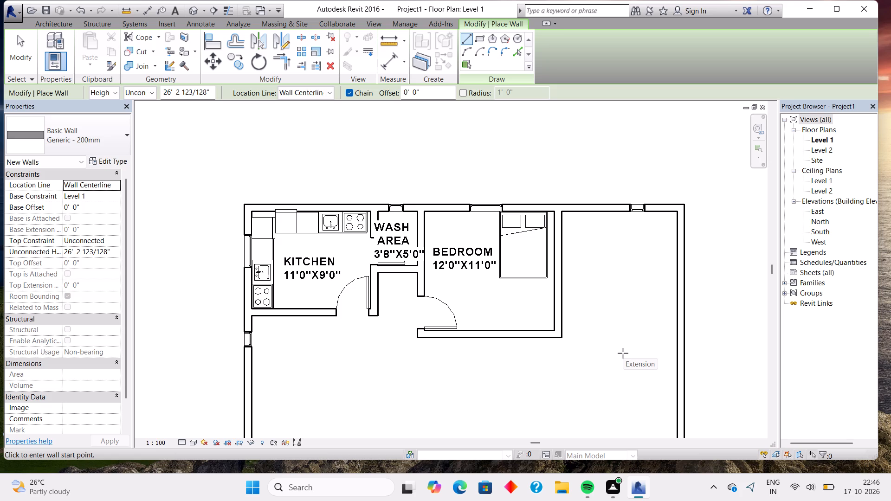
pyautogui.click(673, 259)
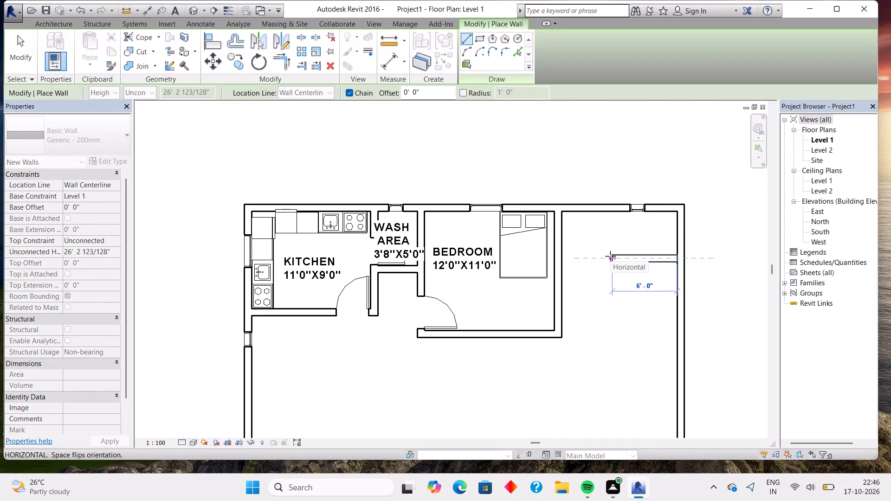
pyautogui.scroll(7, 610, 256)
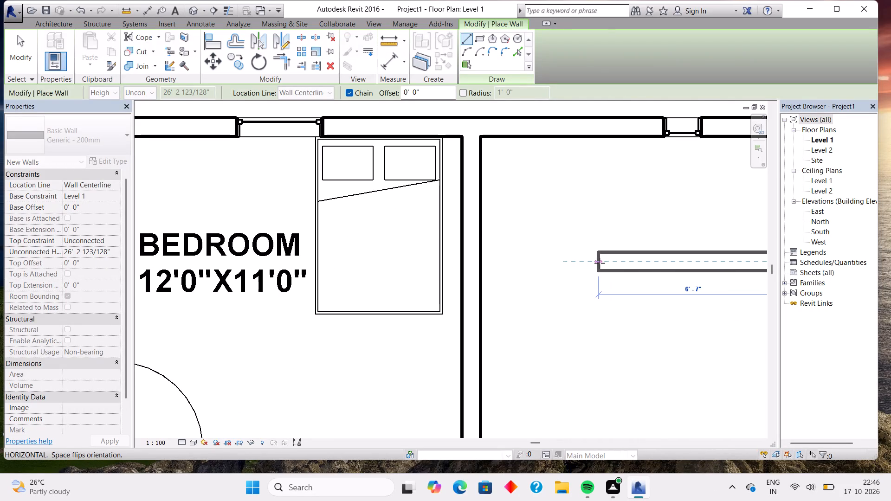
pyautogui.click(597, 264)
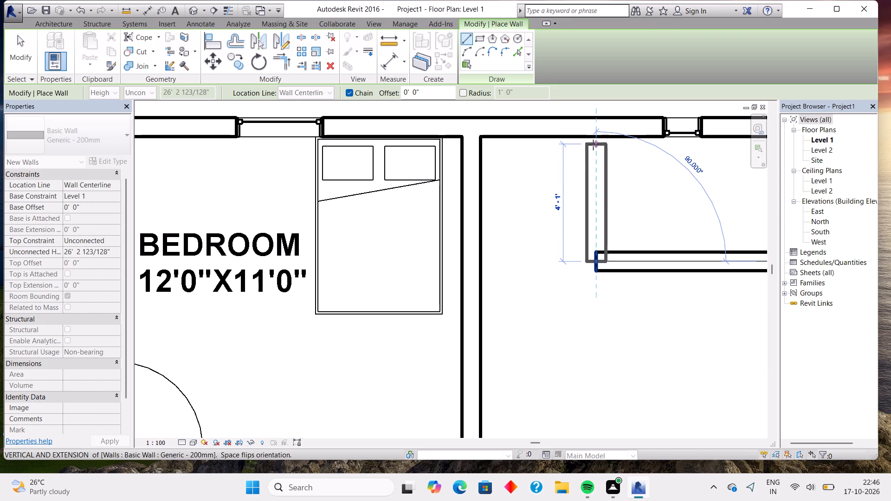
pyautogui.click(594, 141)
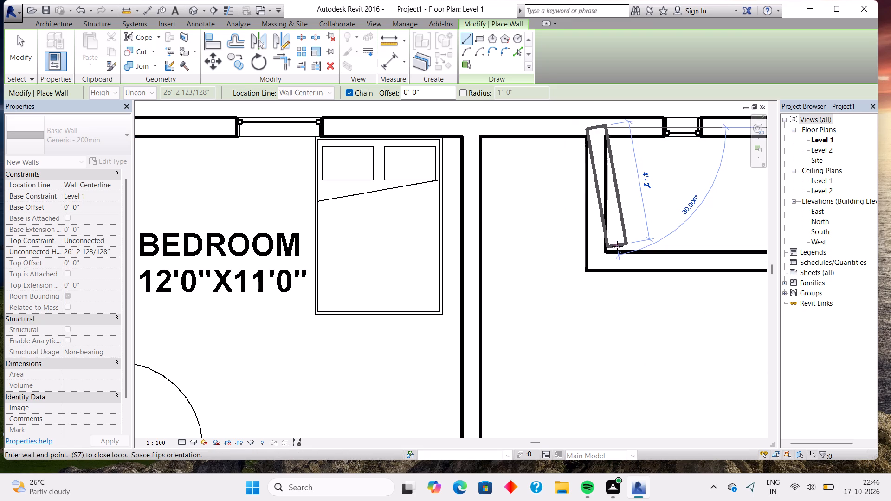
pyautogui.press('Escape')
pyautogui.scroll(-2, 617, 246)
pyautogui.moveTo(681, 202); pyautogui.dragTo(638, 221, button='middle')
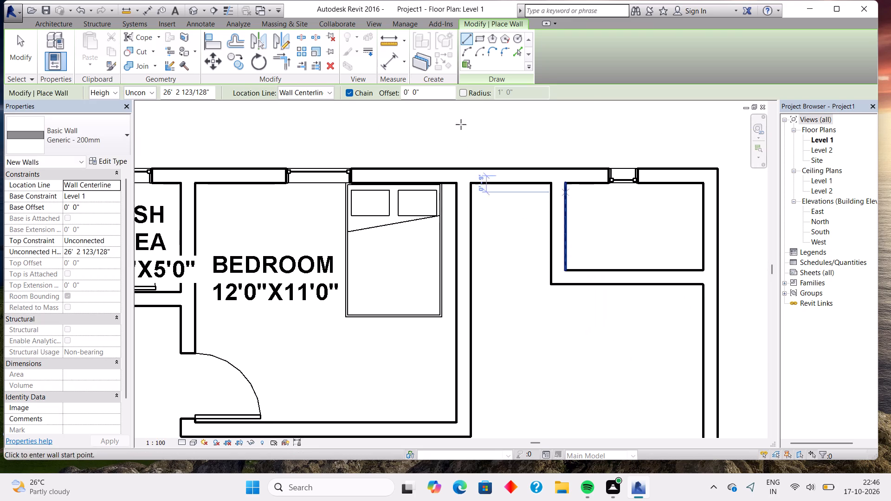
# Measure the northeast corner room's inside depth and inside width between wall faces.
pyautogui.click(392, 66)
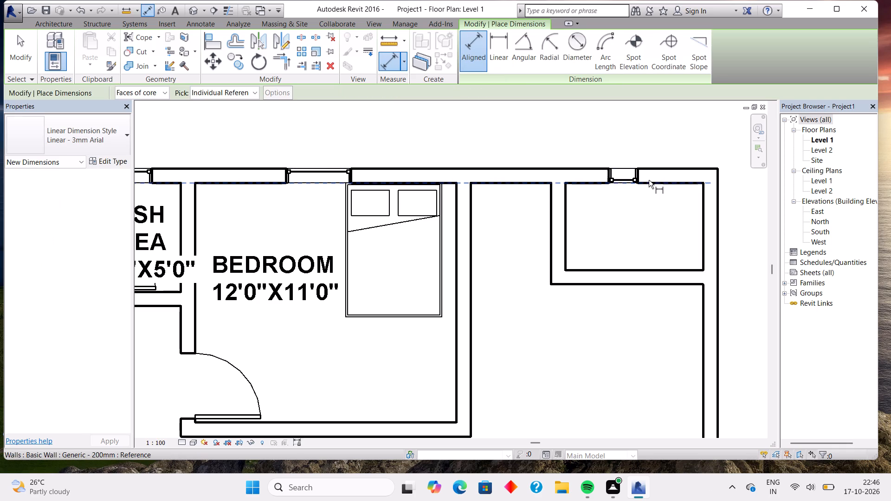
pyautogui.click(649, 180)
pyautogui.click(648, 270)
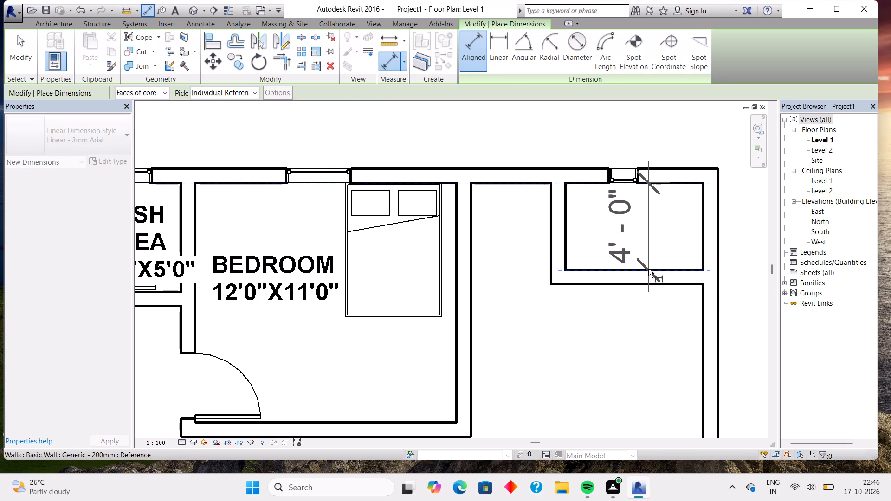
pyautogui.press('Escape')
pyautogui.click(560, 230)
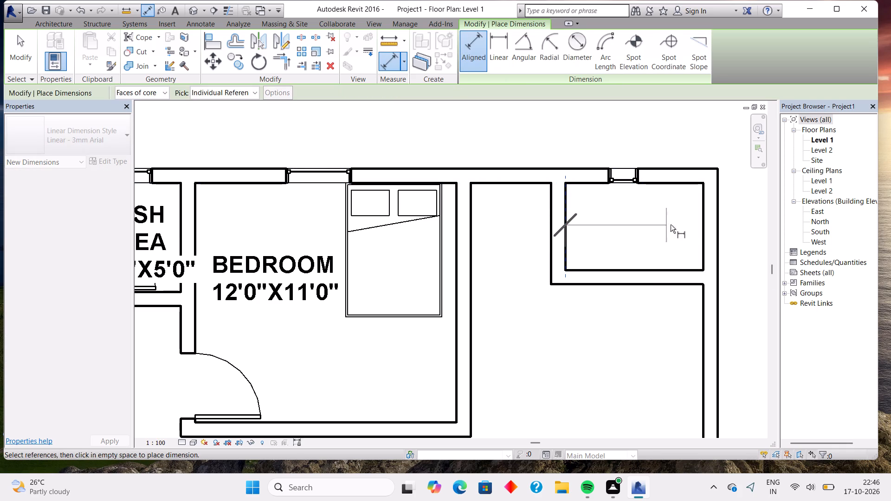
pyautogui.click(701, 217)
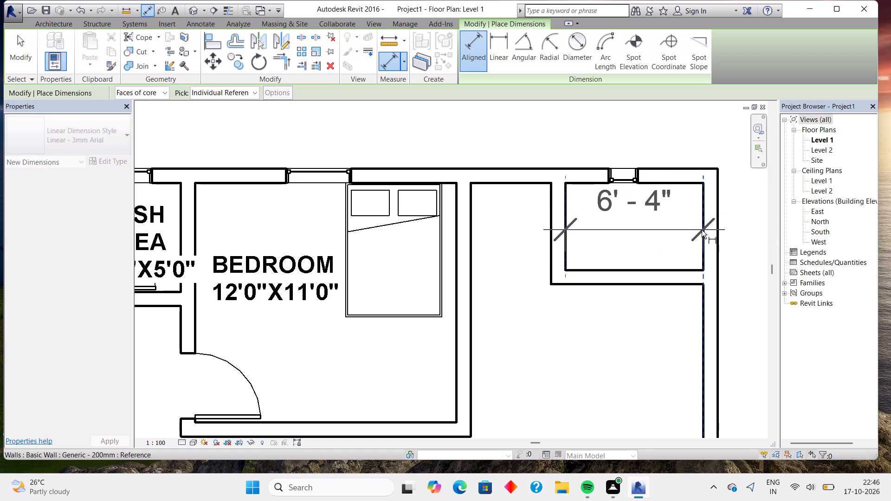
pyautogui.press('Escape')
pyautogui.press('Escape')
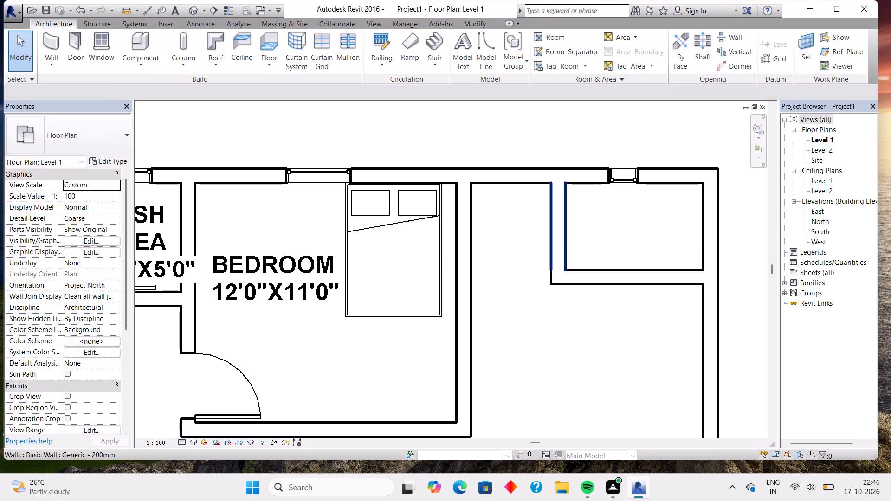
# Nudge the corner room's west wall westward to about 7'-4" centre-to-centre from the east exterior wall, checking the inside width.
pyautogui.click(568, 237)
pyautogui.press('Left')
pyautogui.press('Left')
pyautogui.press('Left')
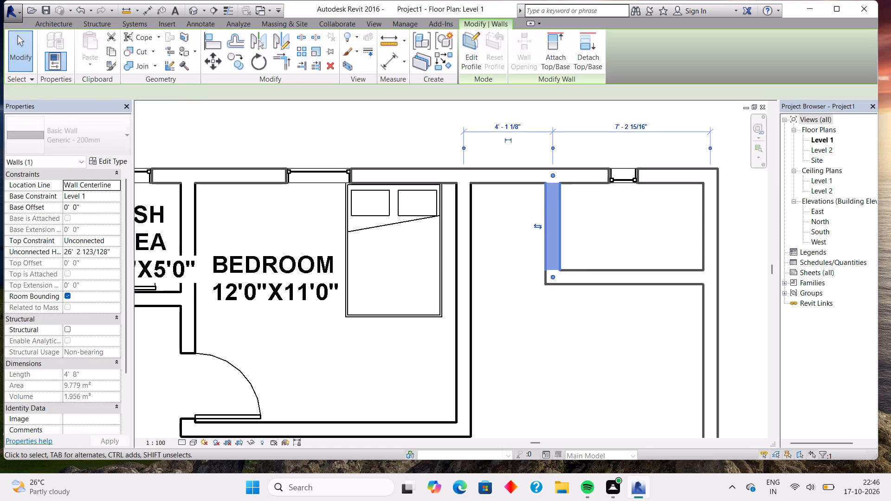
pyautogui.click(395, 70)
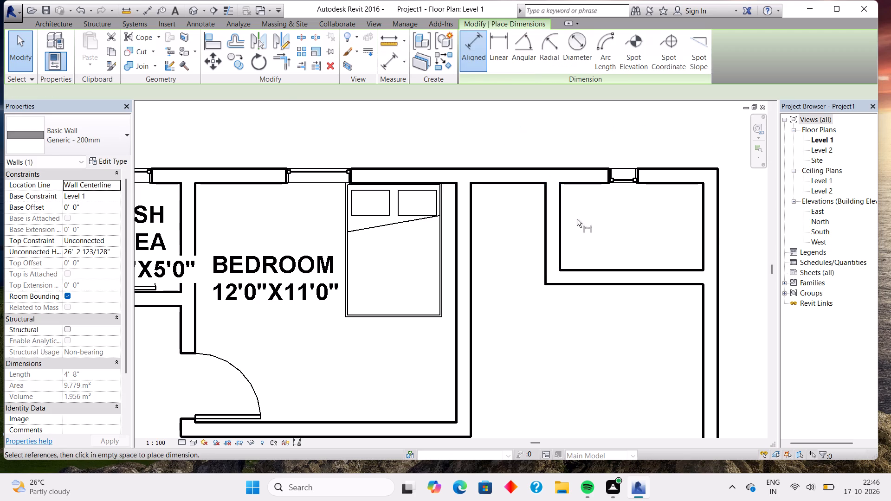
pyautogui.click(562, 240)
pyautogui.click(704, 228)
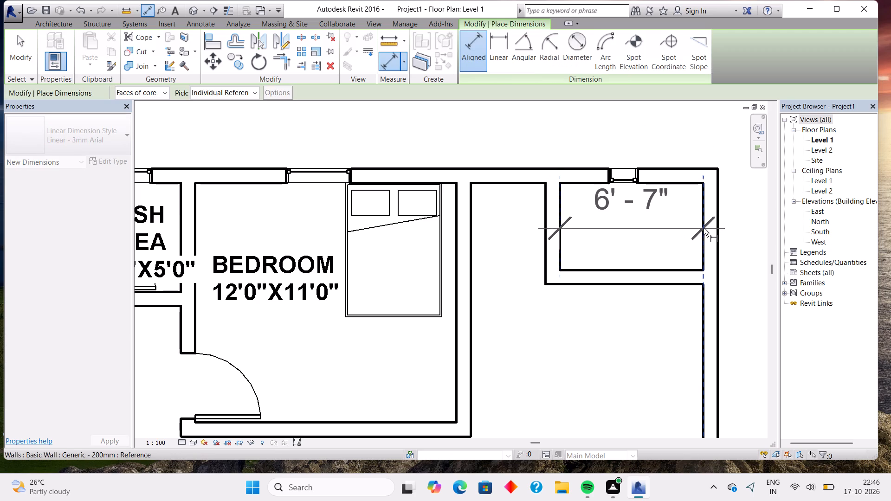
pyautogui.press('Escape')
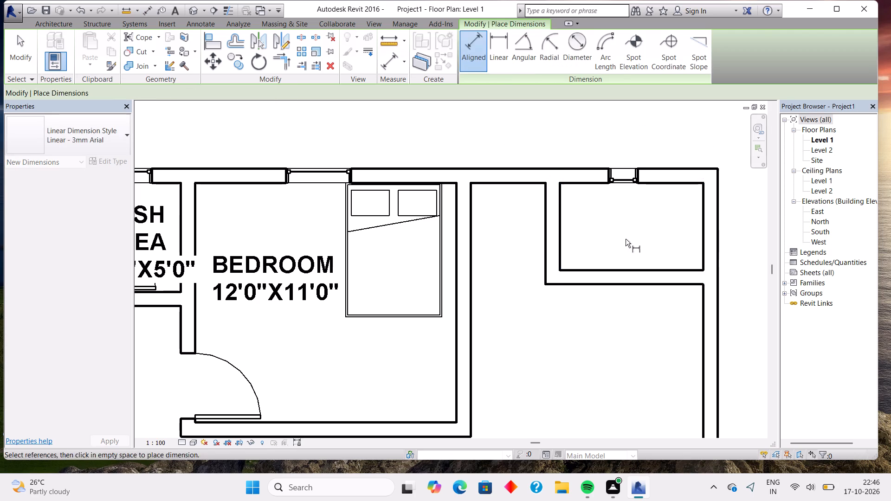
pyautogui.press('Escape')
pyautogui.click(555, 231)
pyautogui.press('Left')
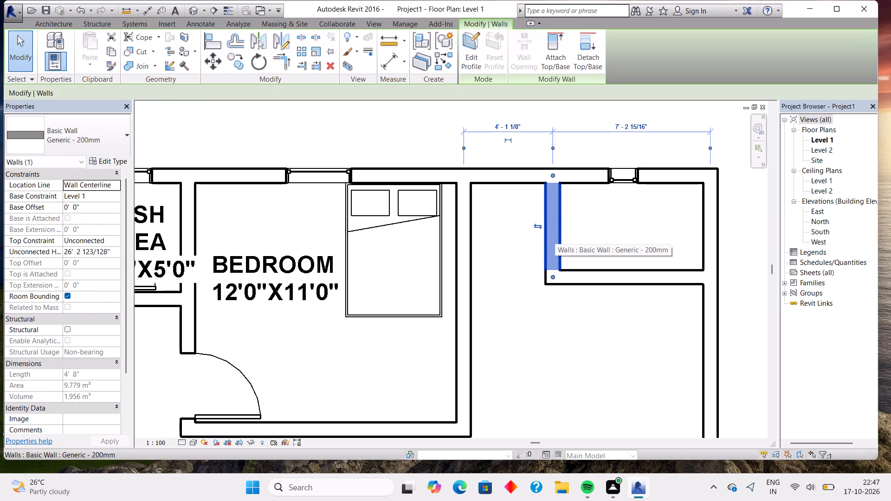
pyautogui.press('Escape')
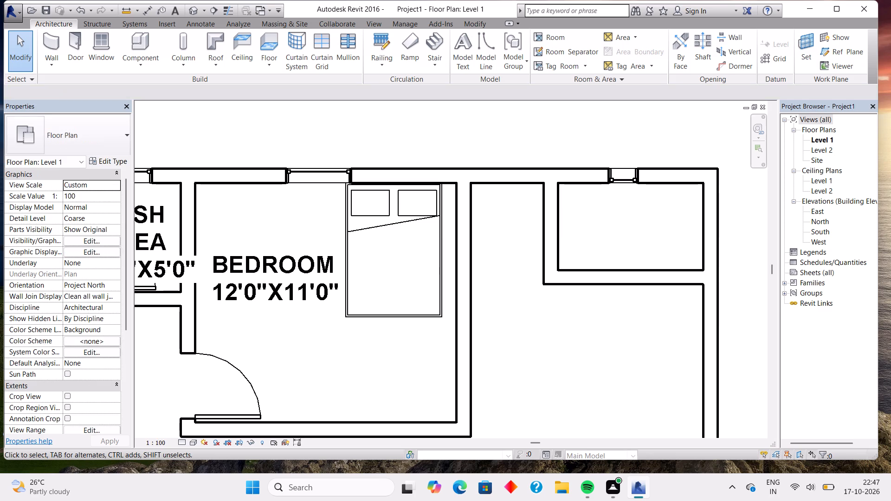
# Measure the corner room's inside depth from the north exterior wall to its south wall.
pyautogui.click(651, 185)
pyautogui.click(651, 185)
pyautogui.click(646, 207)
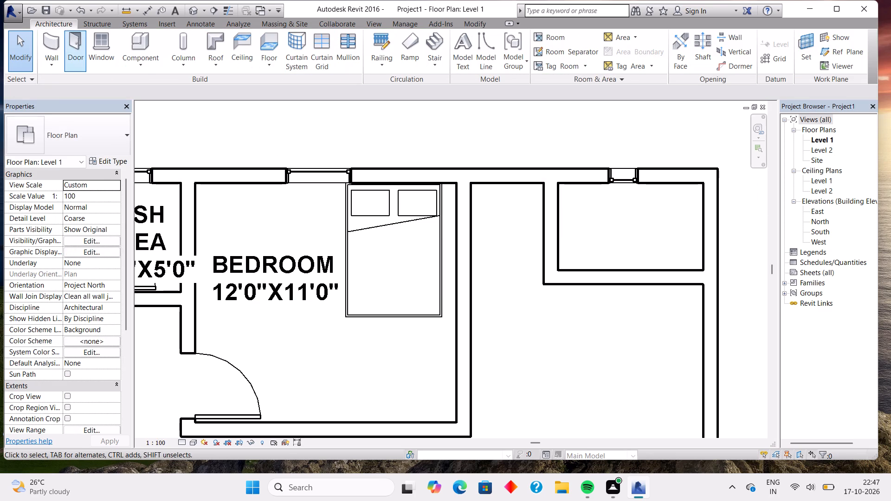
pyautogui.click(52, 45)
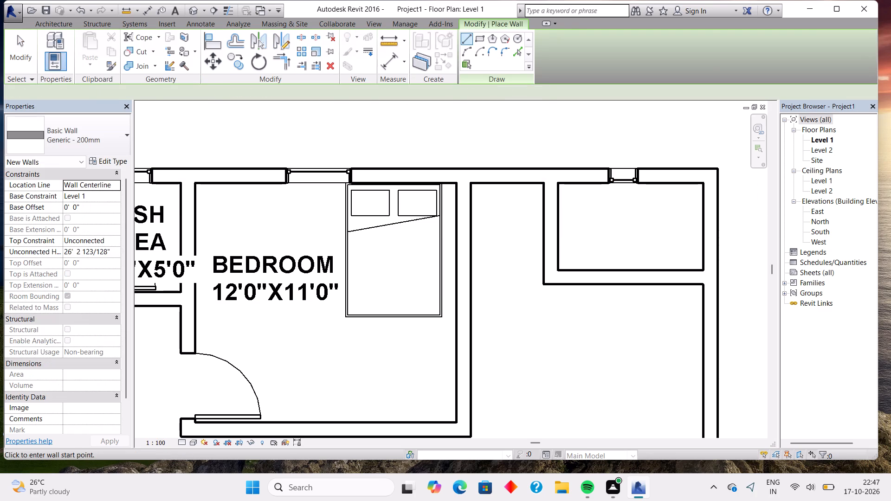
pyautogui.click(392, 63)
pyautogui.click(605, 184)
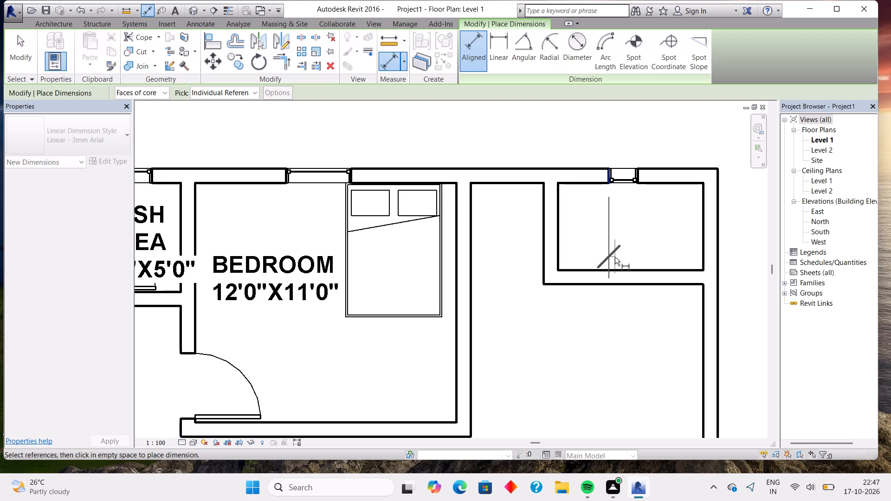
pyautogui.press('Escape')
pyautogui.click(583, 182)
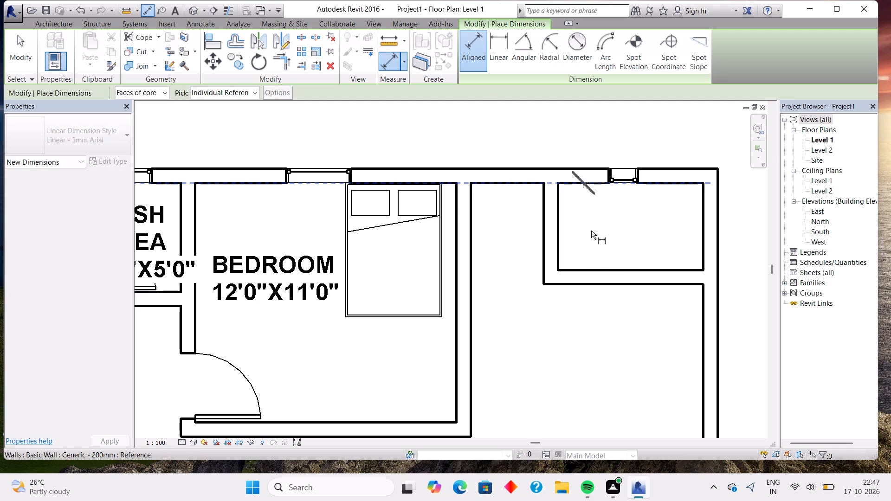
pyautogui.click(603, 271)
pyautogui.press('Escape')
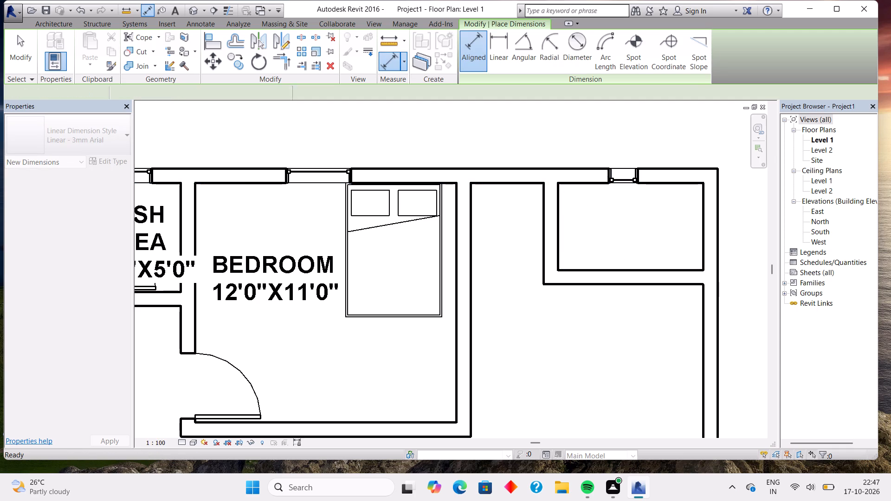
pyautogui.press('Escape')
# Nudge the corner room's south wall southward to 5'-0" centre-to-centre from the north wall and check the inside depth.
pyautogui.click(603, 272)
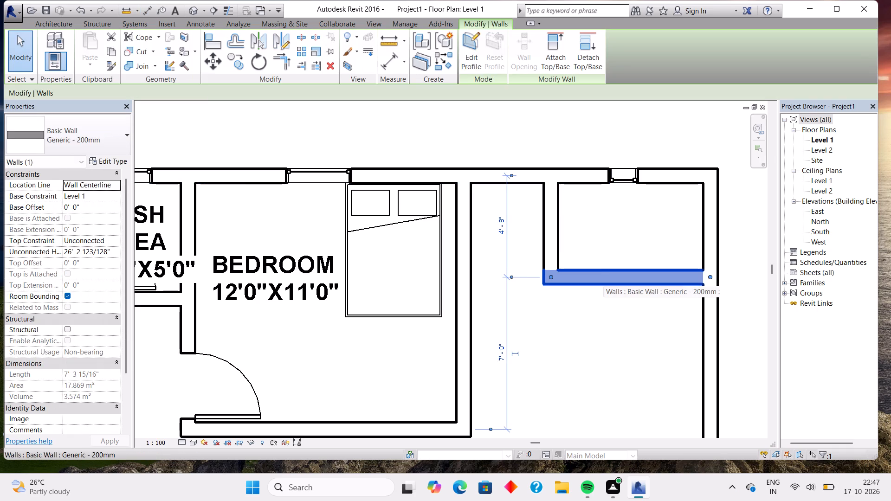
pyautogui.press('Down')
pyautogui.press('Down')
pyautogui.press('Down')
pyautogui.press('Down')
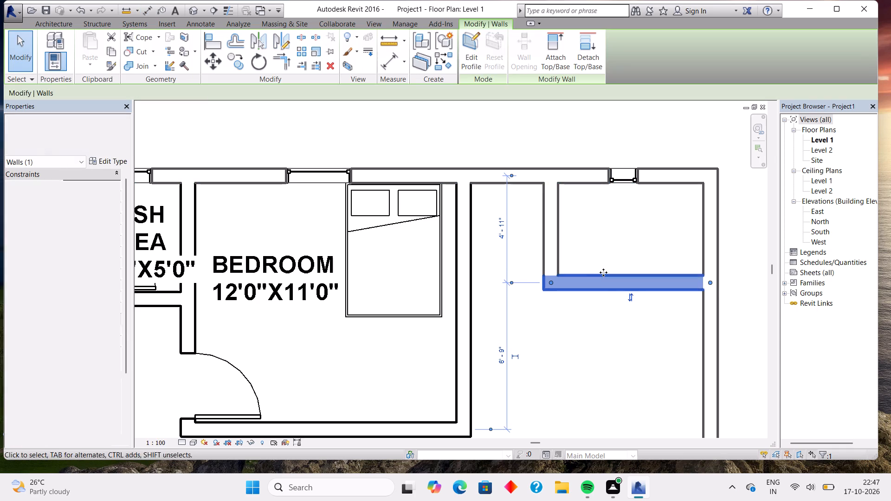
pyautogui.click(391, 71)
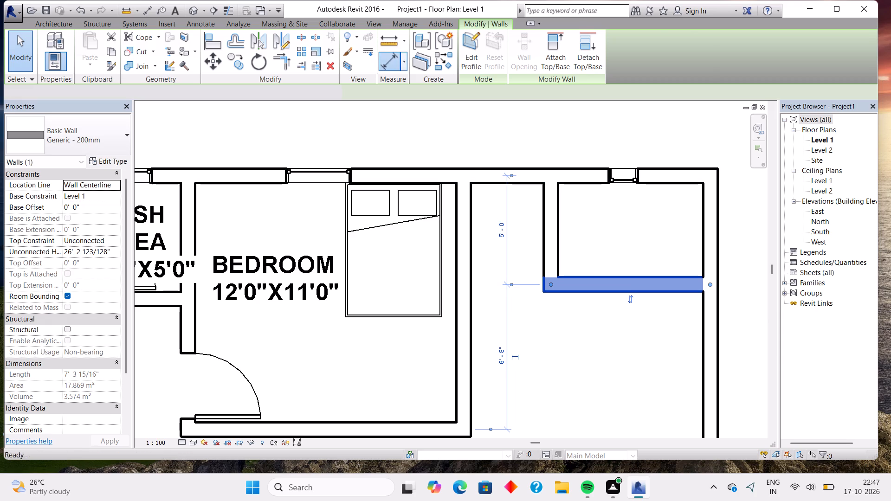
pyautogui.click(580, 187)
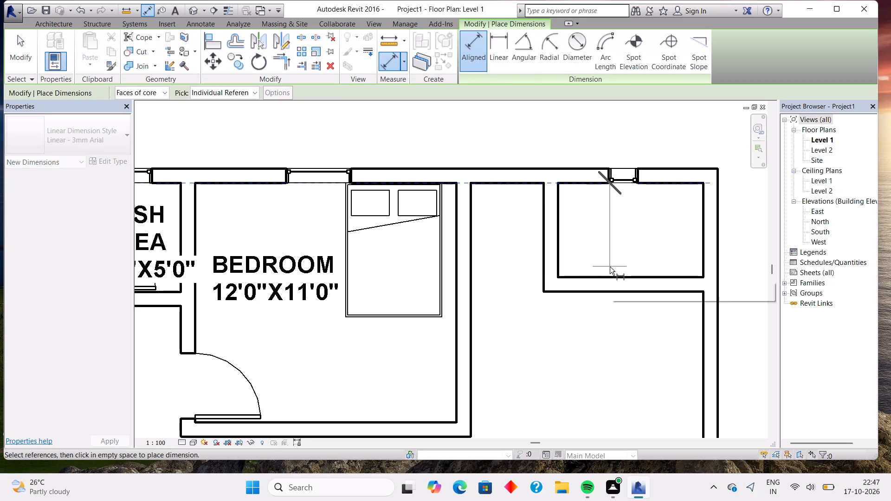
pyautogui.click(610, 277)
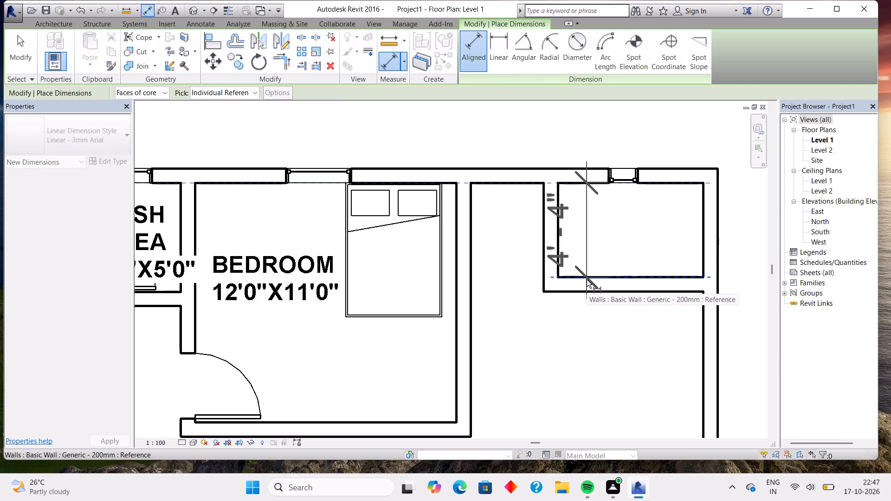
pyautogui.press('Escape')
pyautogui.press('Escape')
# Nudge the corner room's south wall further south to 5'-3" centre-to-centre from the north wall and recheck the inside depth.
pyautogui.click(591, 274)
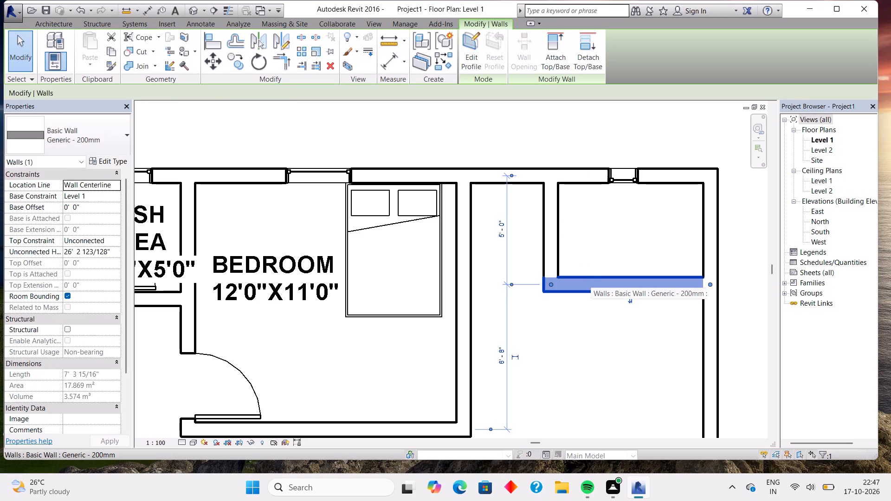
pyautogui.press('Down')
pyautogui.press('Down')
pyautogui.press('Down')
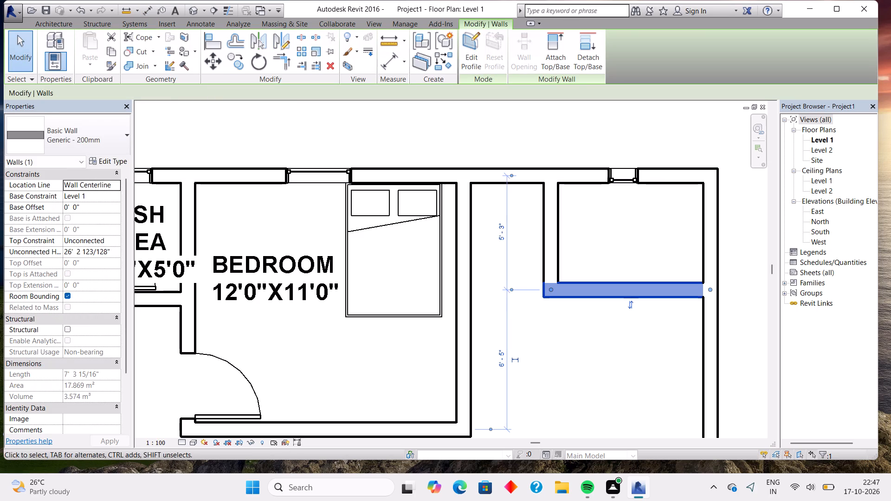
pyautogui.click(388, 59)
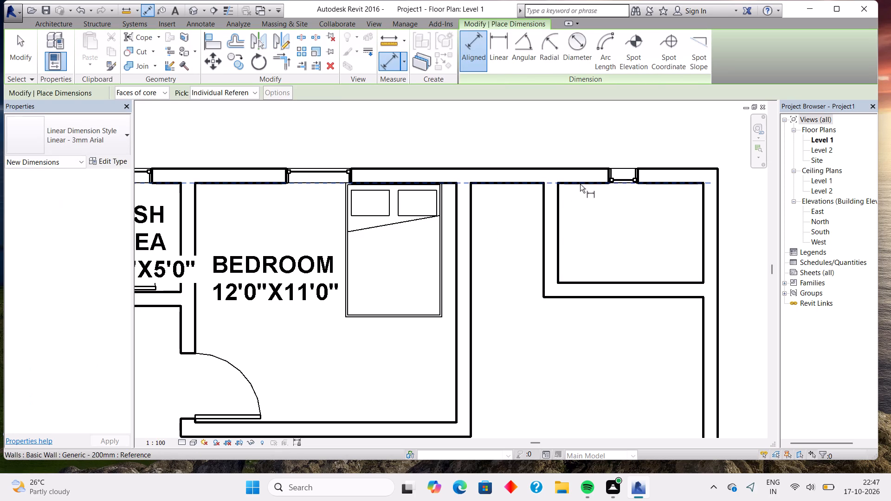
pyautogui.click(581, 183)
pyautogui.click(597, 282)
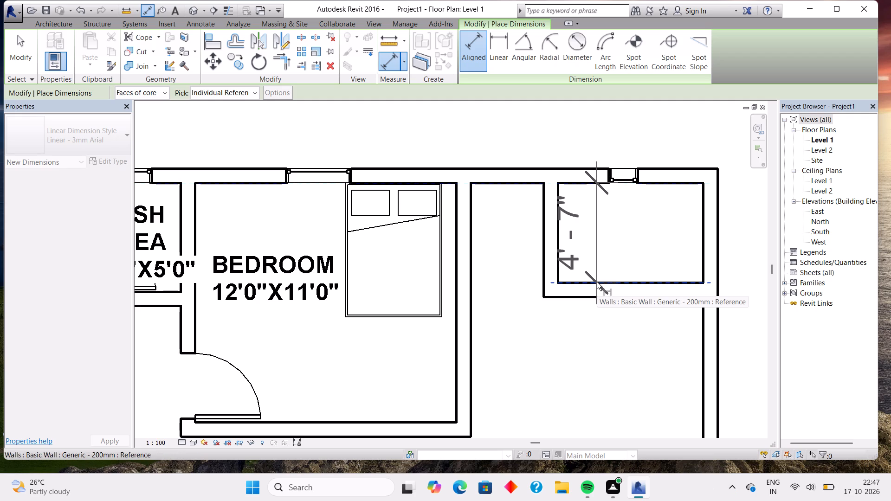
pyautogui.press('Escape')
pyautogui.press('Escape')
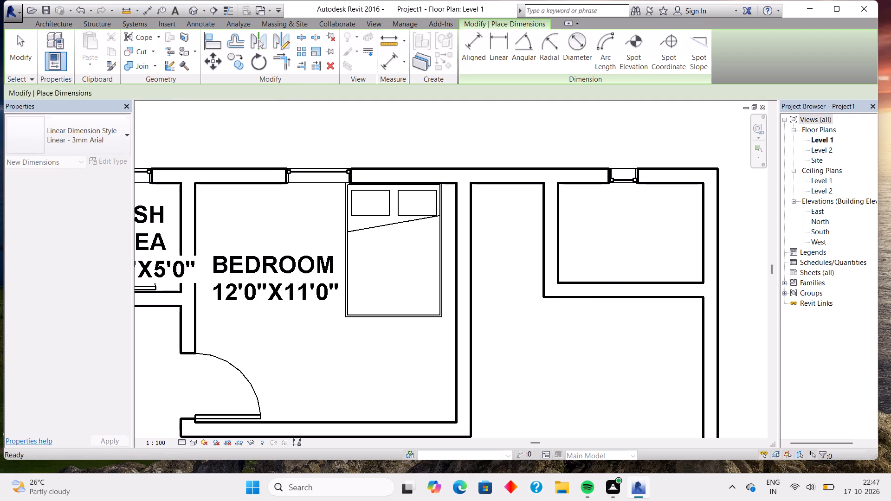
# Nudge the corner room's south wall southward to 5'-6" centre-to-centre from the north wall and check the inside depth.
pyautogui.click(597, 282)
pyautogui.press('Down')
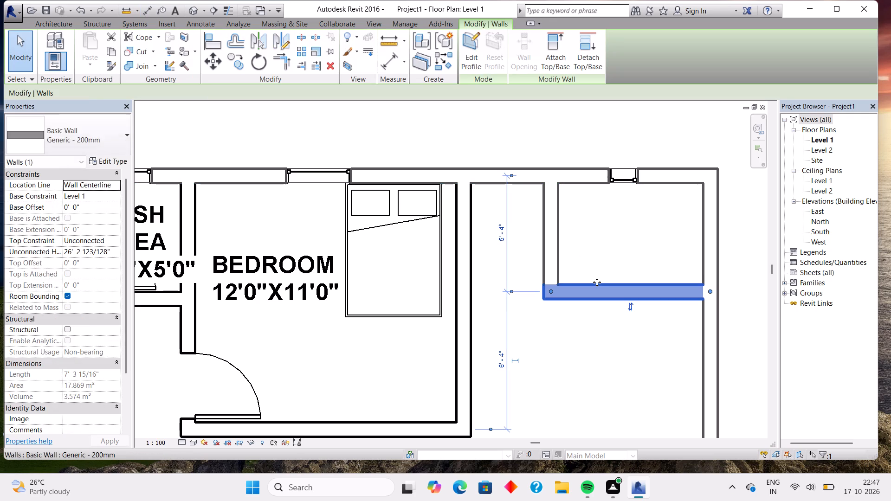
pyautogui.press('Down')
pyautogui.press('Down')
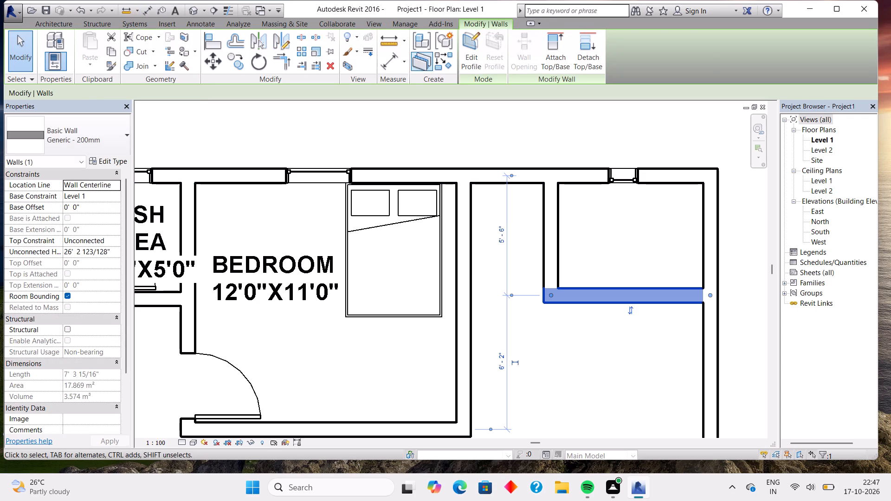
pyautogui.click(385, 64)
pyautogui.click(585, 188)
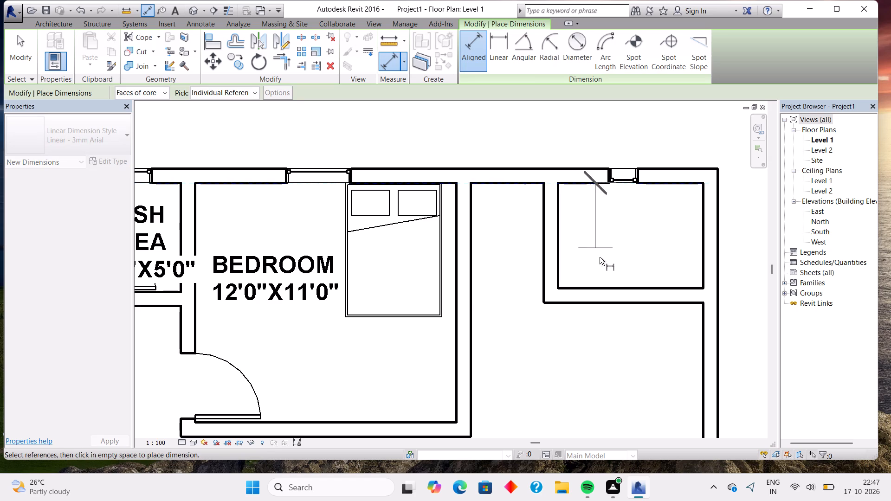
pyautogui.click(605, 285)
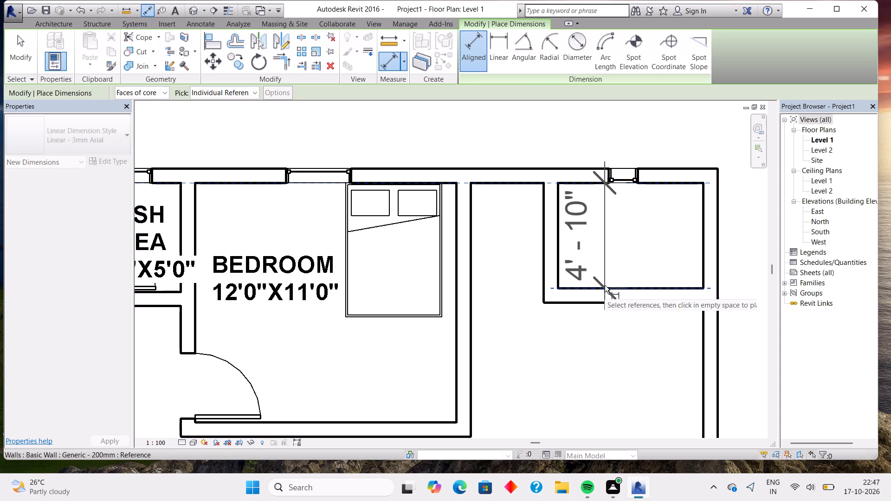
pyautogui.press('Escape')
pyautogui.press('Escape')
# Nudge the corner room's south wall further south to 5'-8" centre-to-centre from the north wall and recheck the inside depth.
pyautogui.click(605, 285)
pyautogui.press('Down')
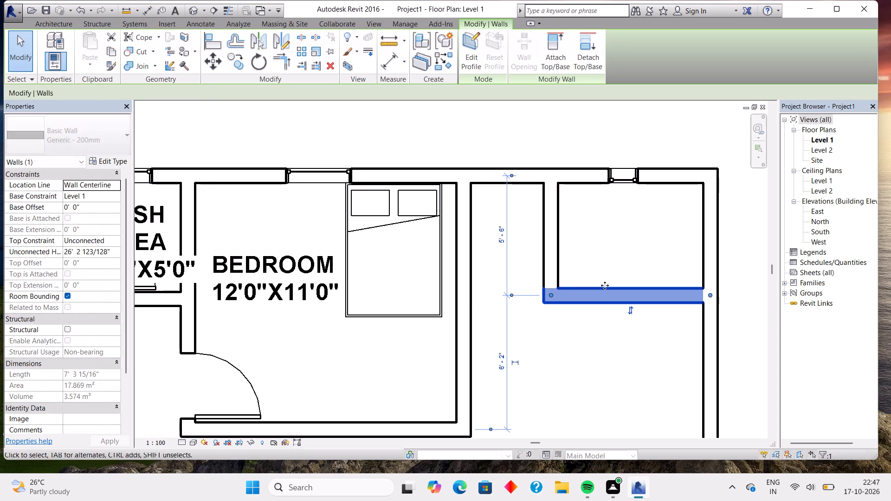
pyautogui.press('Down')
pyautogui.click(405, 67)
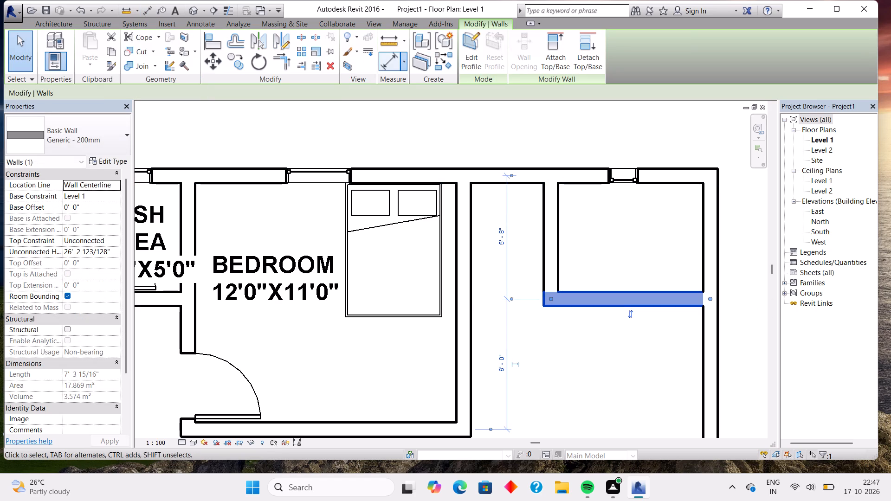
pyautogui.click(381, 62)
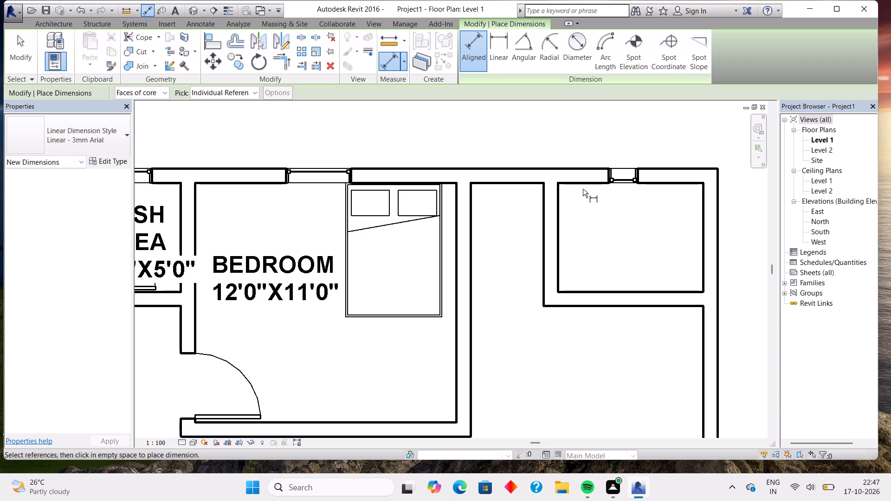
pyautogui.click(584, 184)
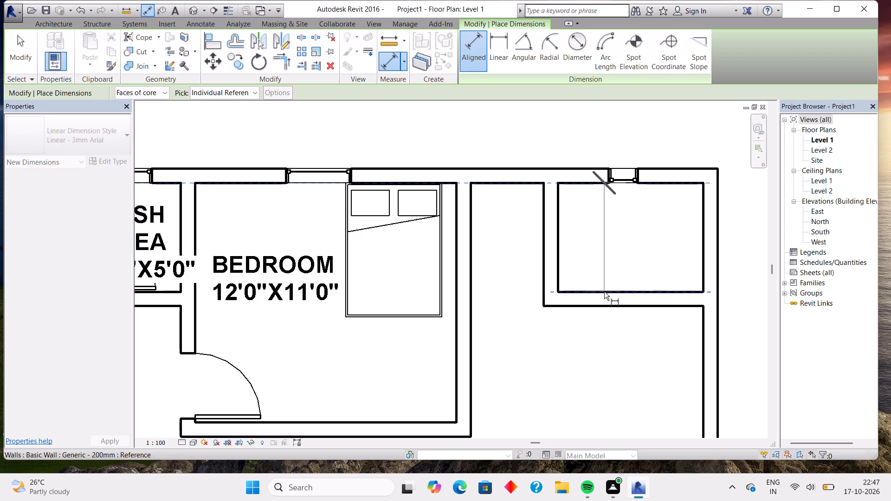
pyautogui.click(604, 292)
pyautogui.press('Escape')
# Draw a Generic - 200mm wall west from the east exterior wall, about 4'-6" south of the bedroom's south wall, turning north to the bedroom's southeast corner.
pyautogui.scroll(-3, 604, 292)
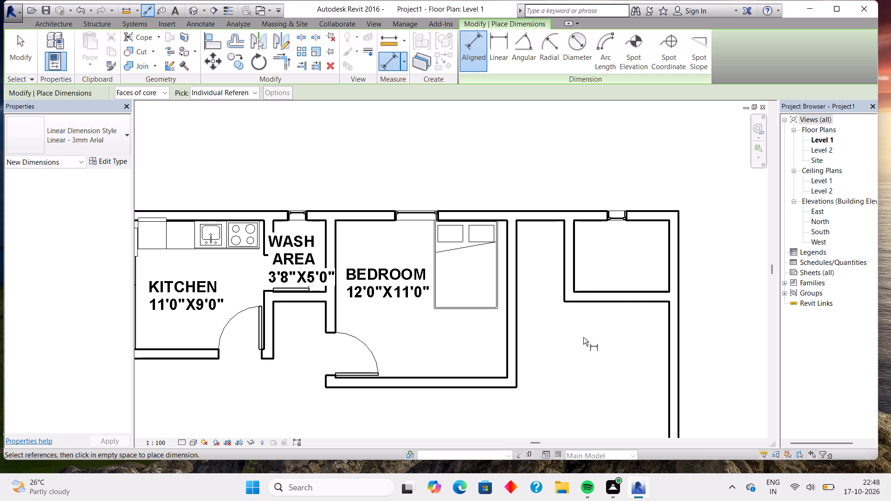
pyautogui.scroll(1, 583, 337)
pyautogui.scroll(-1, 583, 337)
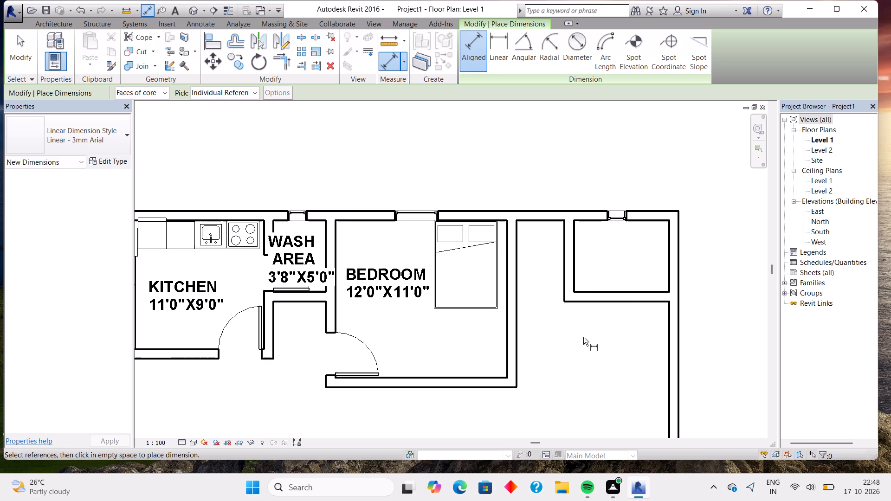
pyautogui.scroll(1, 583, 337)
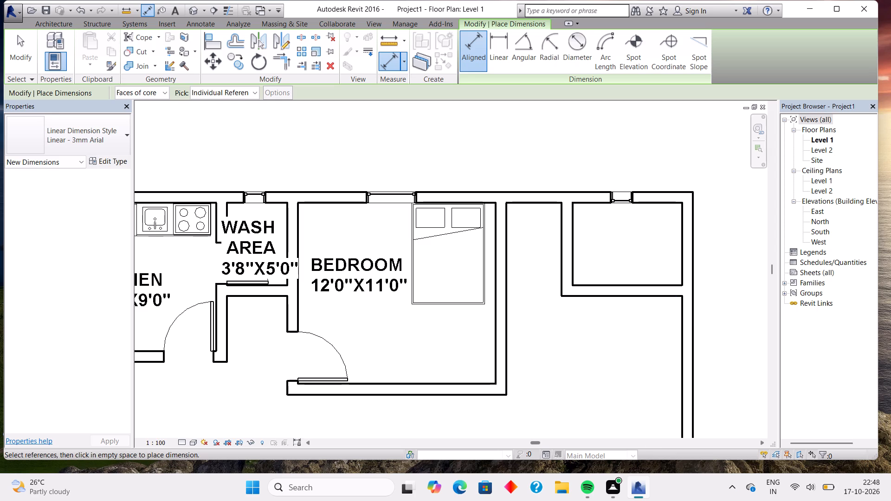
pyautogui.moveTo(587, 385); pyautogui.dragTo(603, 307, button='middle')
pyautogui.moveTo(596, 298); pyautogui.dragTo(592, 257, button='middle')
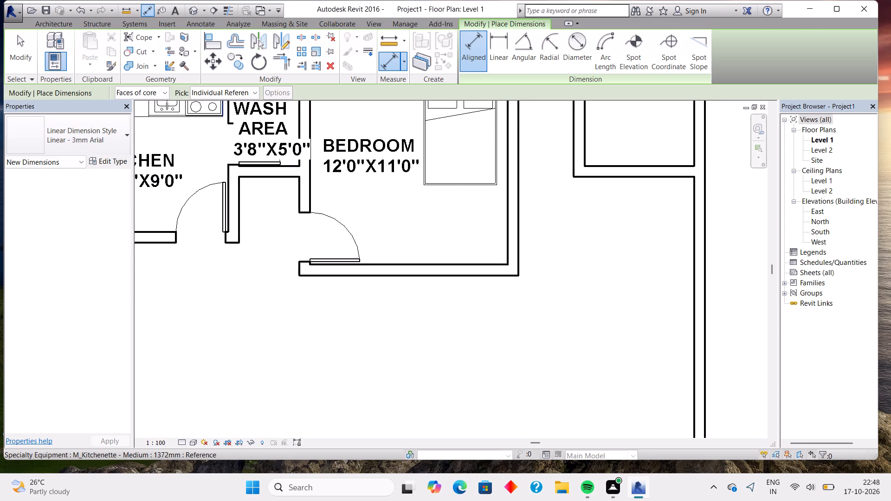
pyautogui.click(55, 25)
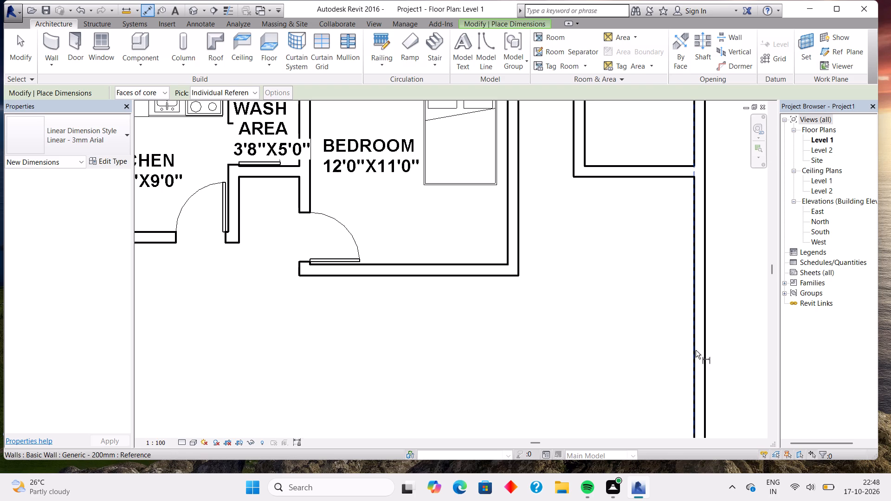
pyautogui.click(54, 55)
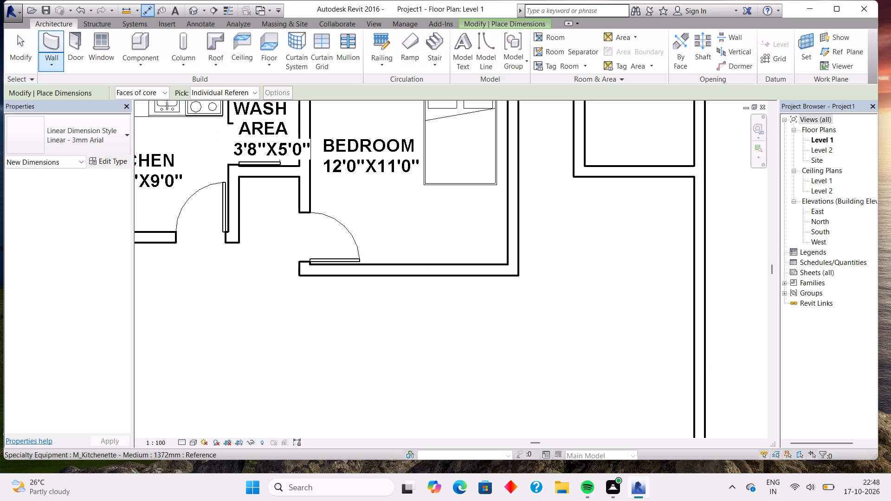
pyautogui.click(50, 42)
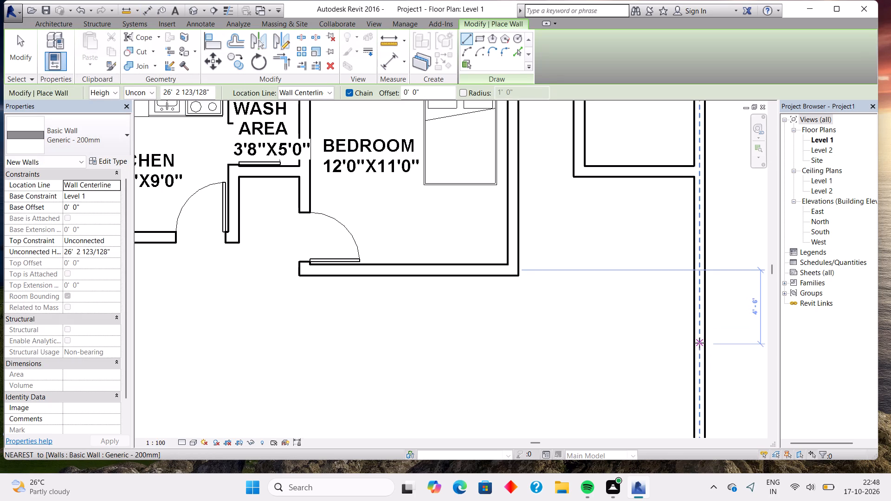
pyautogui.click(692, 347)
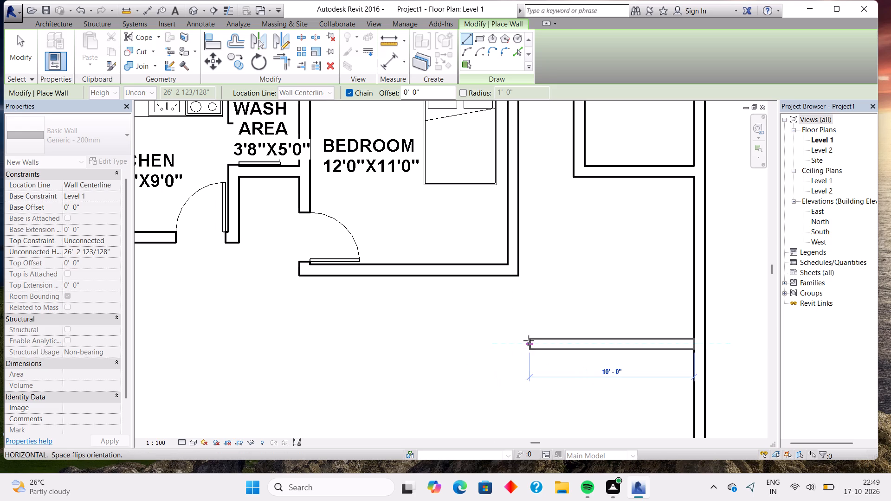
pyautogui.click(514, 340)
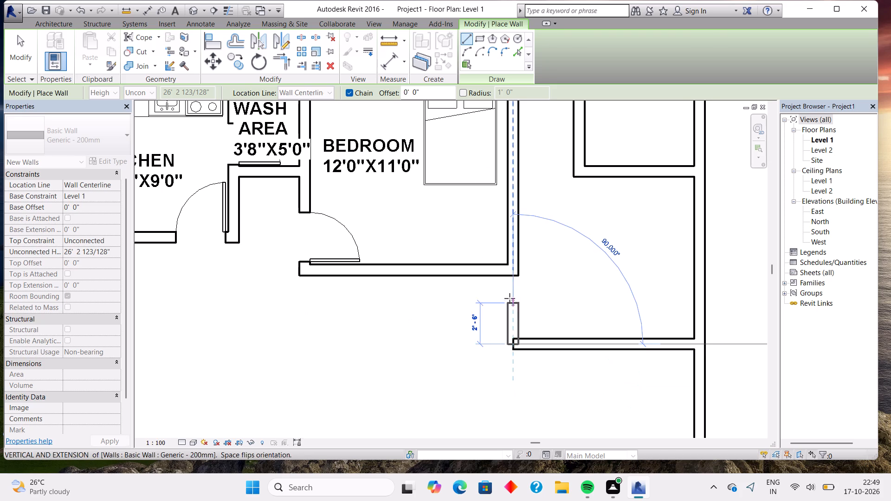
pyautogui.click(509, 281)
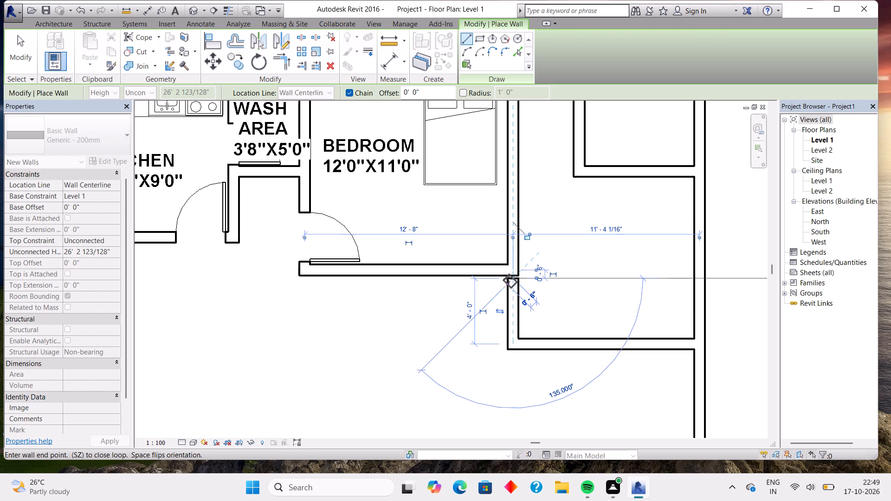
pyautogui.click(510, 264)
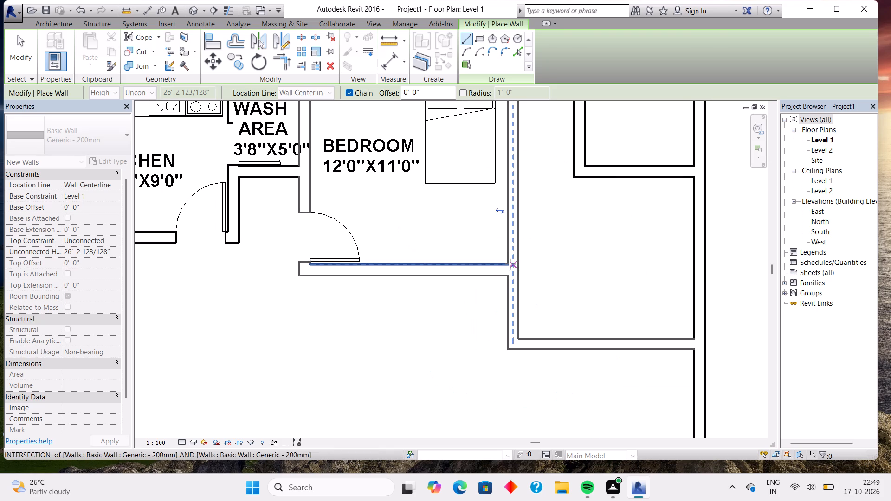
pyautogui.press('Escape')
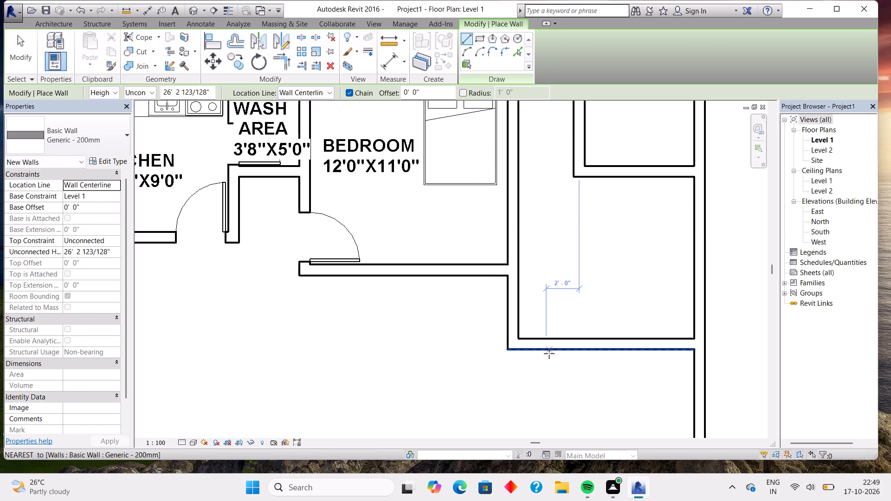
# Measure the new eastern room's inside depth from the north exterior wall to its south wall.
pyautogui.scroll(-2, 549, 354)
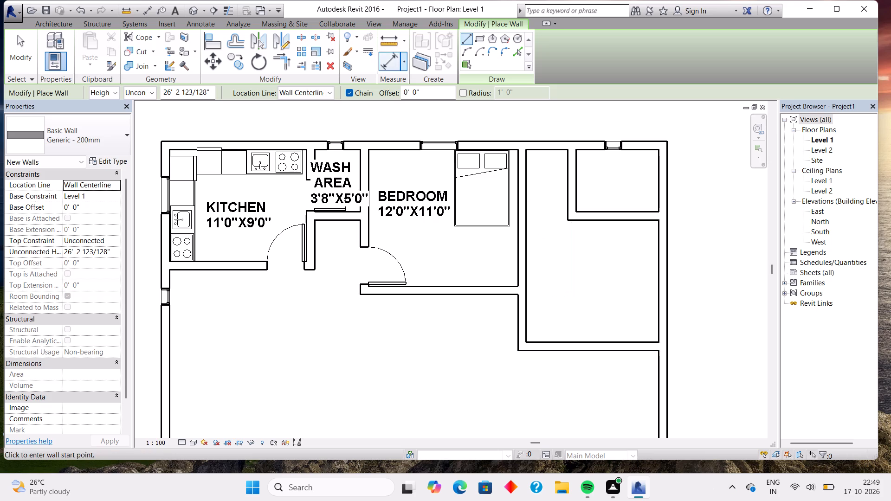
pyautogui.click(394, 63)
pyautogui.click(539, 149)
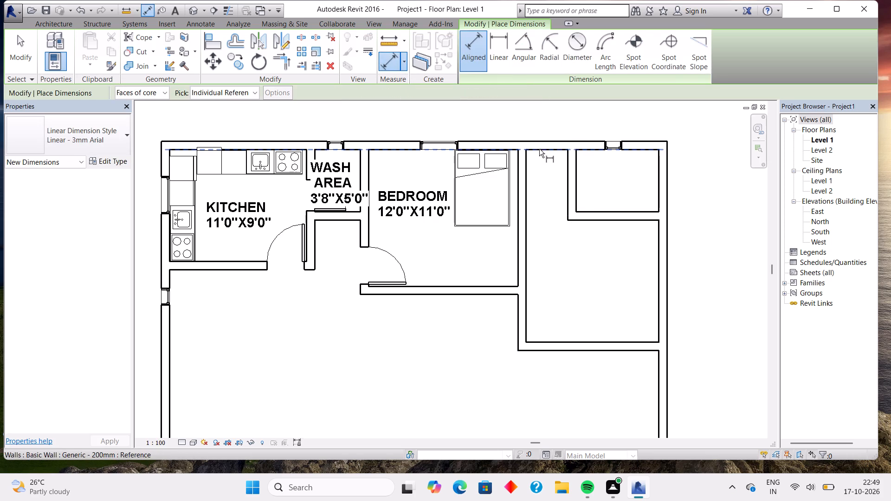
pyautogui.click(556, 340)
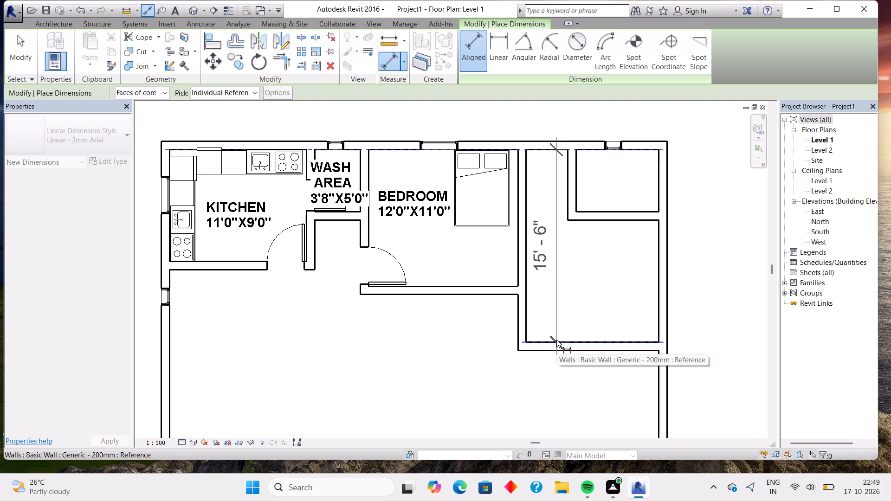
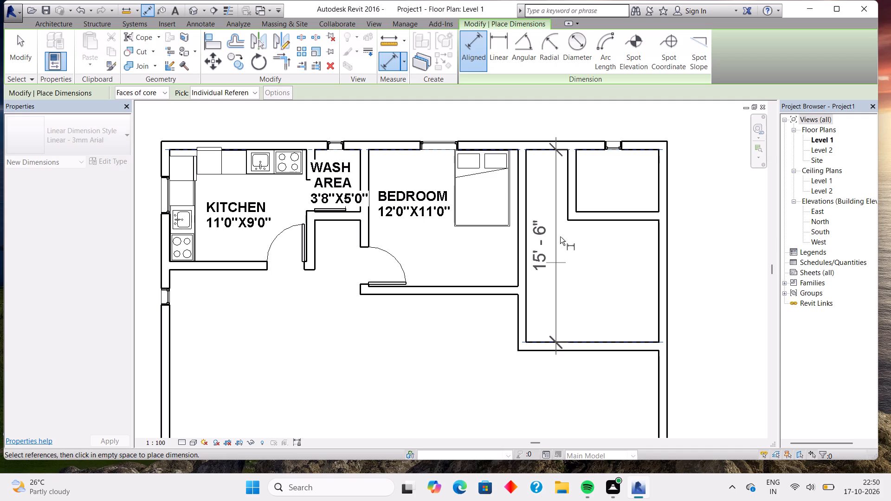
# Measure the new eastern room's inside width from its west wall to the east exterior wall, without placing the dimension.
pyautogui.scroll(-5, 560, 237)
pyautogui.moveTo(567, 322); pyautogui.dragTo(511, 228, button='middle')
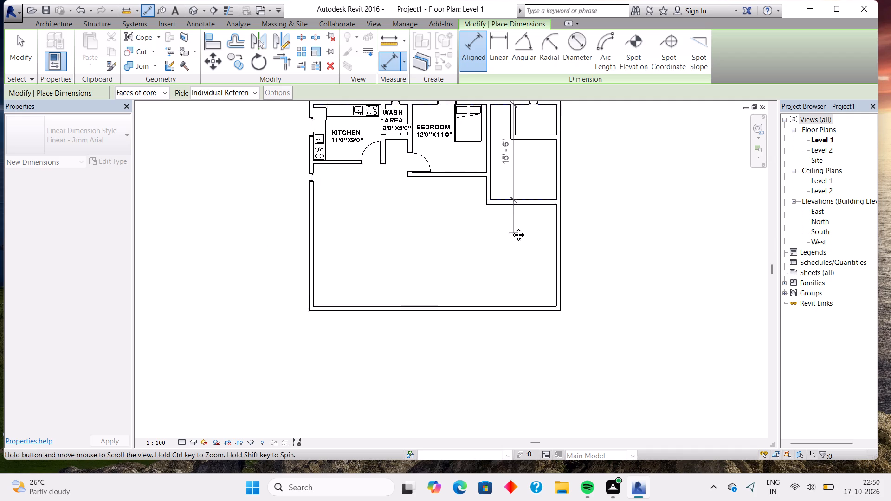
pyautogui.moveTo(511, 228); pyautogui.dragTo(509, 225, button='middle')
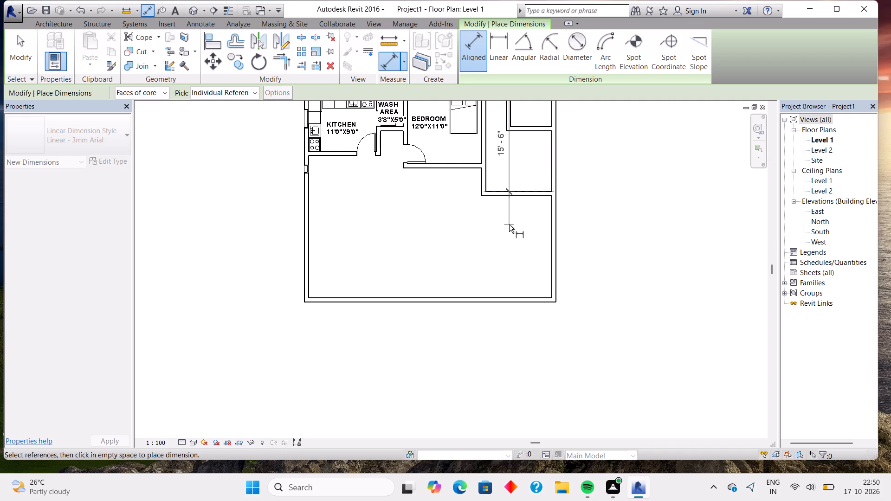
pyautogui.press('Escape')
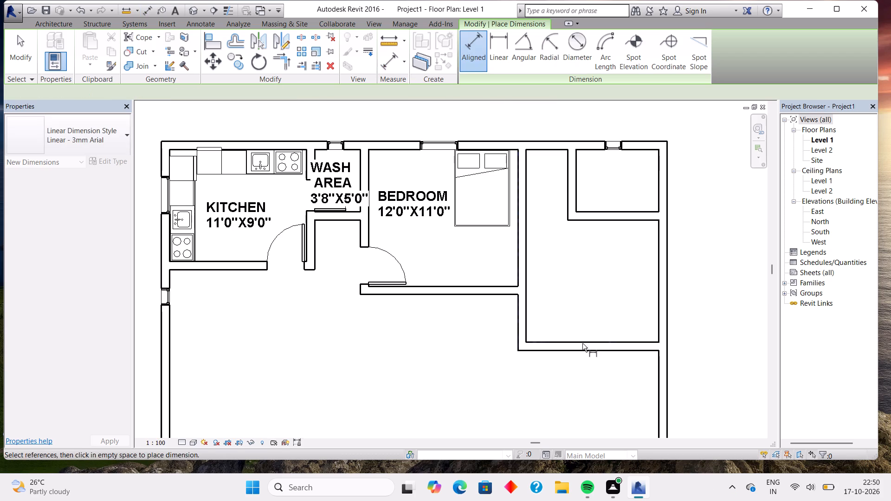
pyautogui.moveTo(600, 377); pyautogui.dragTo(522, 148, button='middle')
pyautogui.scroll(1, 600, 377)
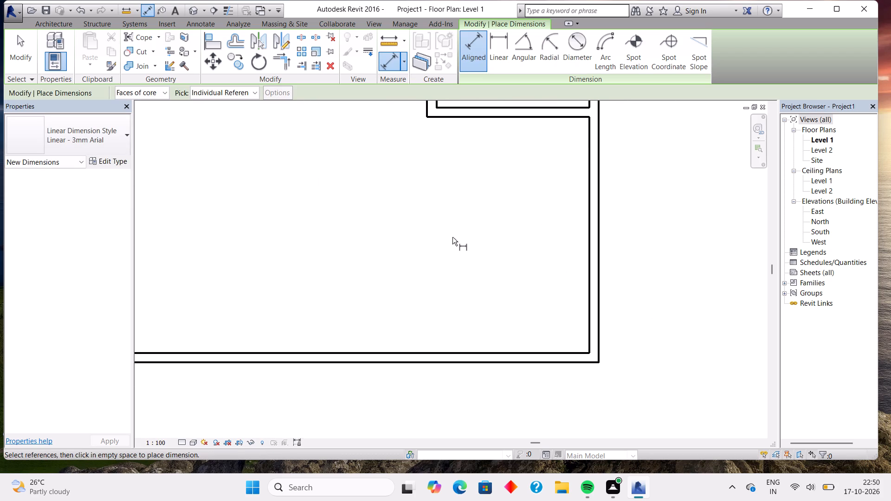
pyautogui.moveTo(485, 183); pyautogui.dragTo(495, 401, button='middle')
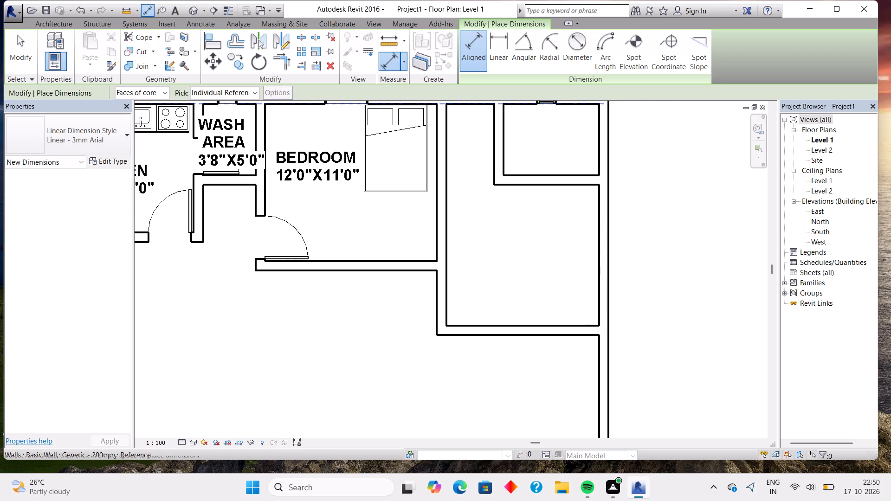
pyautogui.click(446, 296)
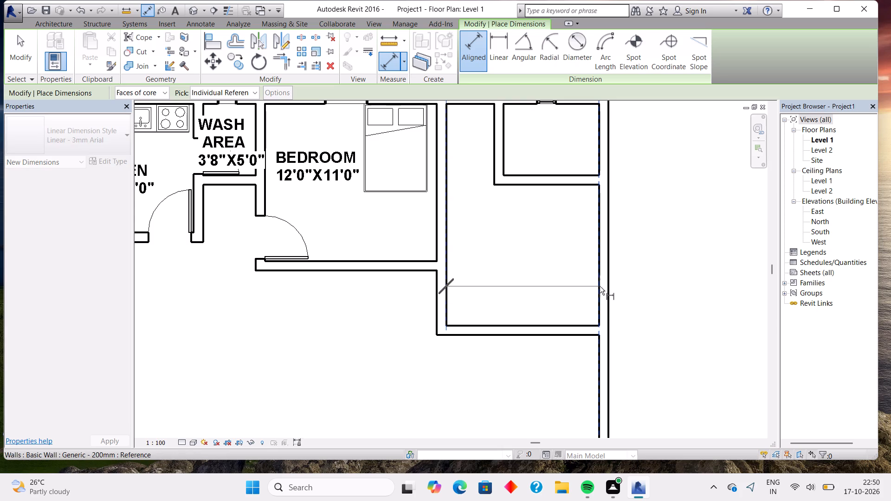
pyautogui.click(600, 286)
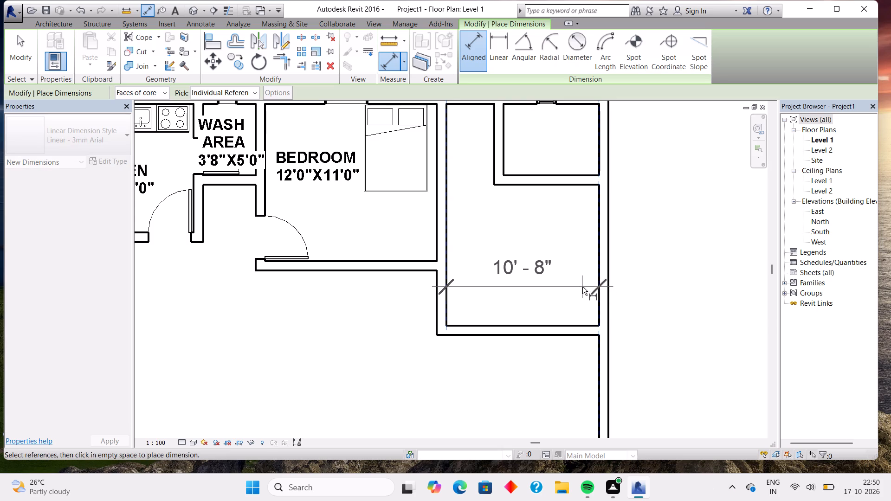
pyautogui.press('Escape')
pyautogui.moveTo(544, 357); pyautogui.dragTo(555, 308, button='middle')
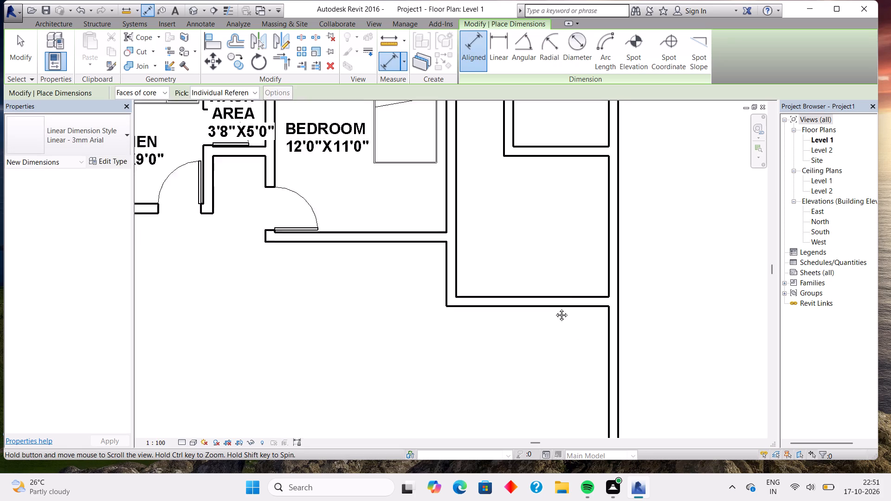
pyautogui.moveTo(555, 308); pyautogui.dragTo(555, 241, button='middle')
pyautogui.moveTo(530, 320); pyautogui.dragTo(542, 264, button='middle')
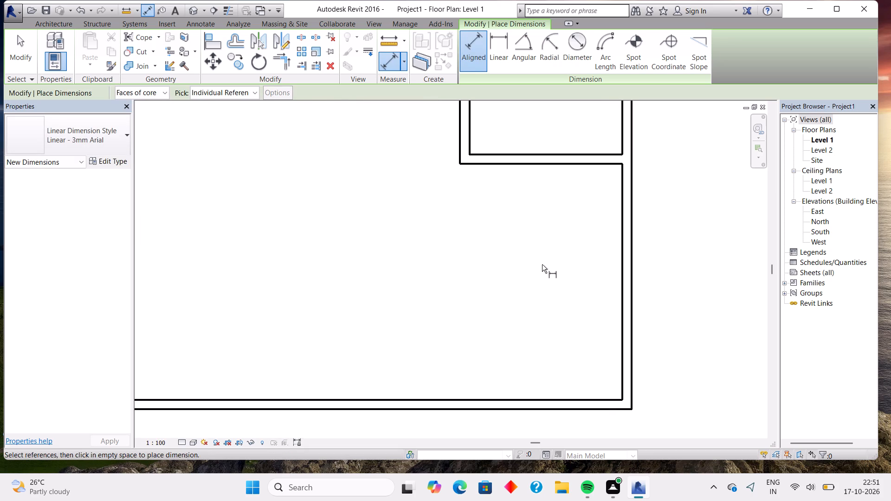
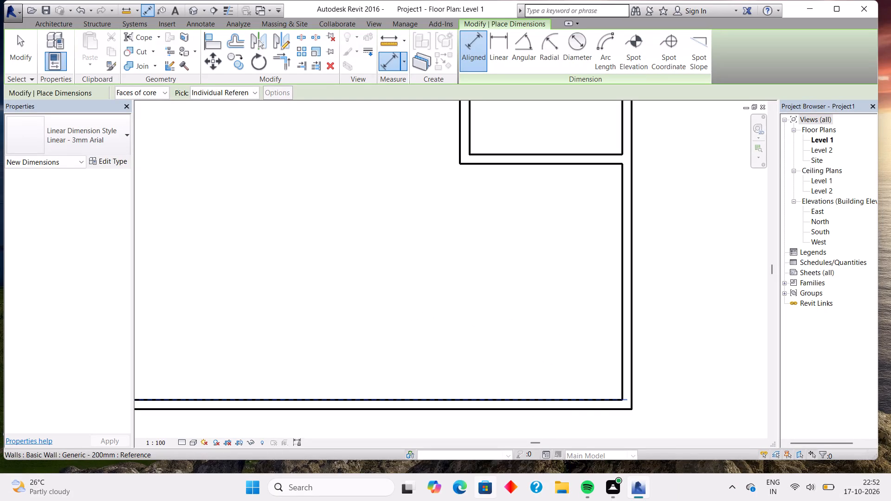
# Draw Generic - 200mm walls for a southeast corner room, about 13' north from the south wall and about 11' east to the exterior wall.
pyautogui.moveTo(493, 282); pyautogui.dragTo(529, 307, button='middle')
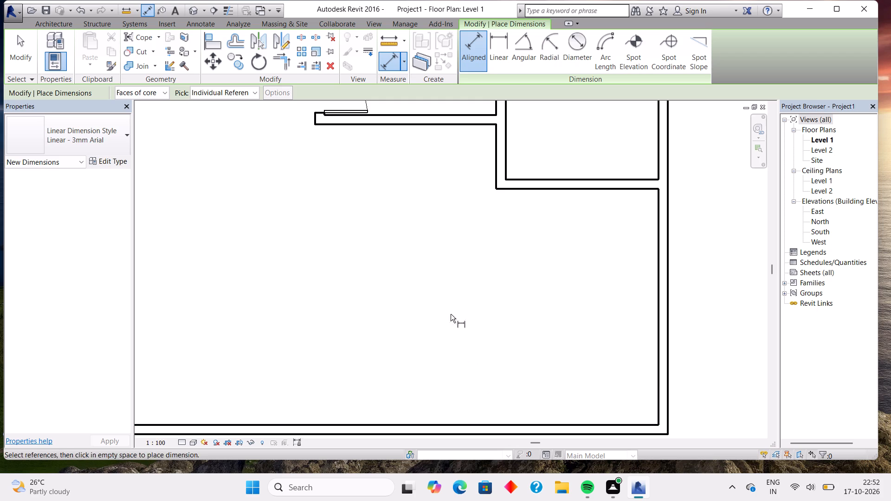
pyautogui.click(58, 29)
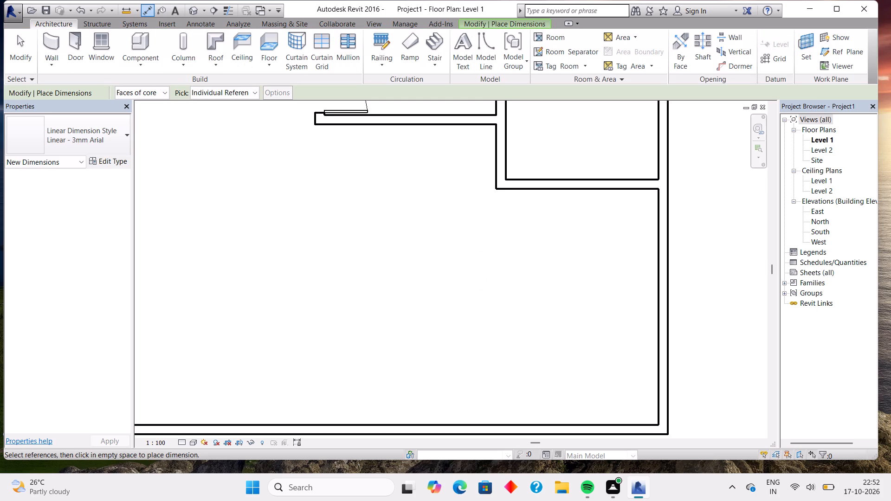
pyautogui.click(52, 41)
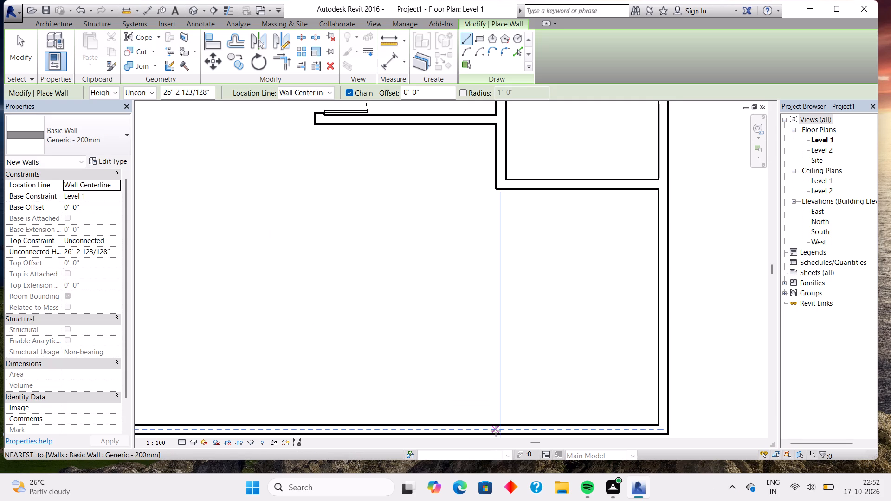
pyautogui.click(498, 431)
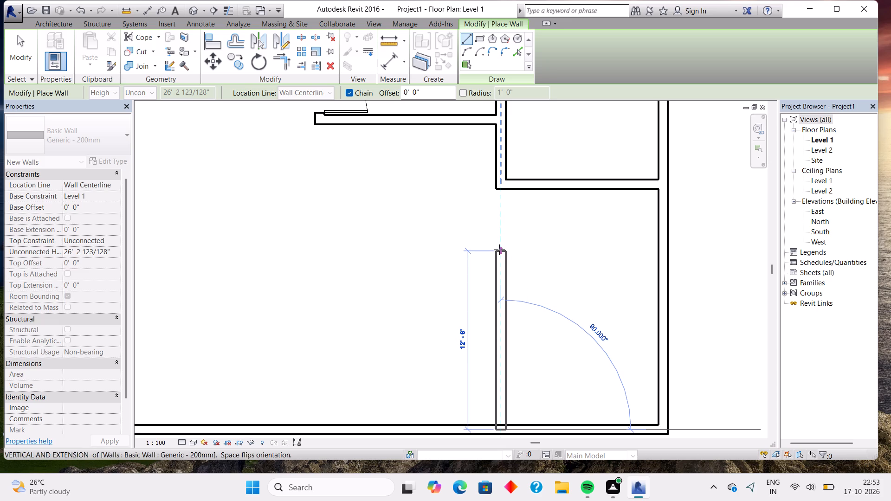
pyautogui.click(497, 243)
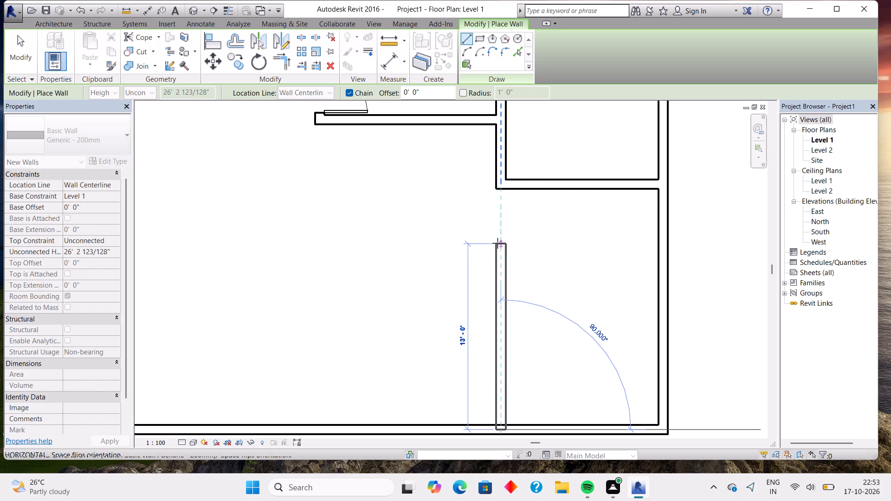
pyautogui.click(657, 249)
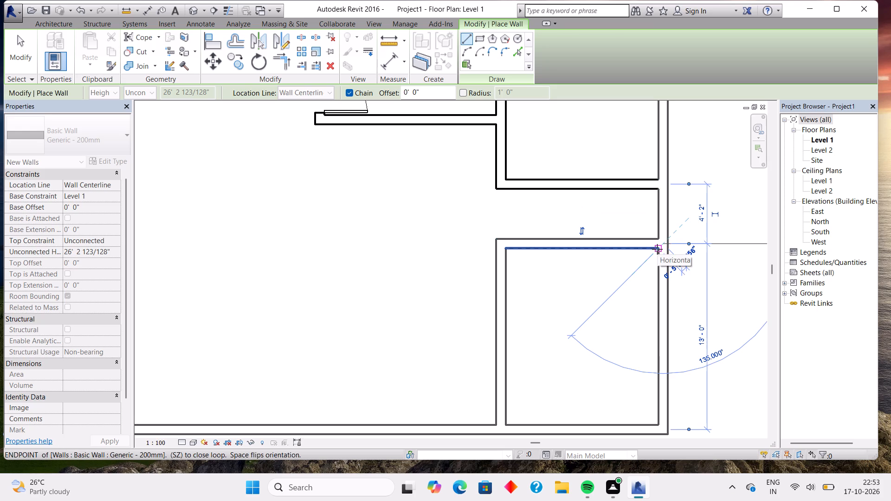
pyautogui.press('Escape')
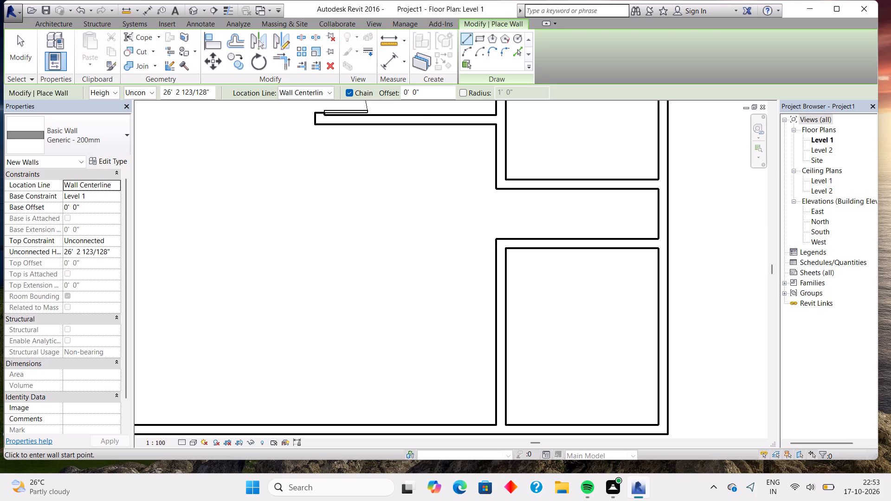
# Measure the southeast room's inside depth from its north wall to the south exterior wall, without placing the dimension.
pyautogui.click(390, 67)
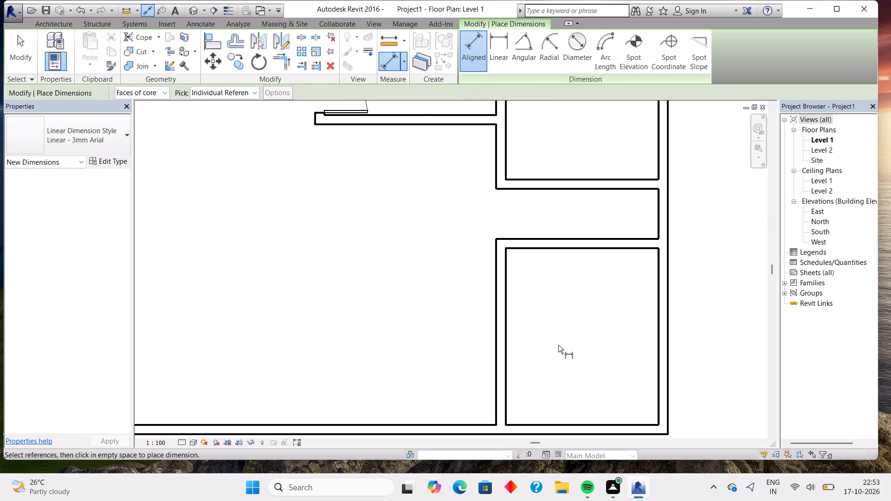
pyautogui.click(566, 248)
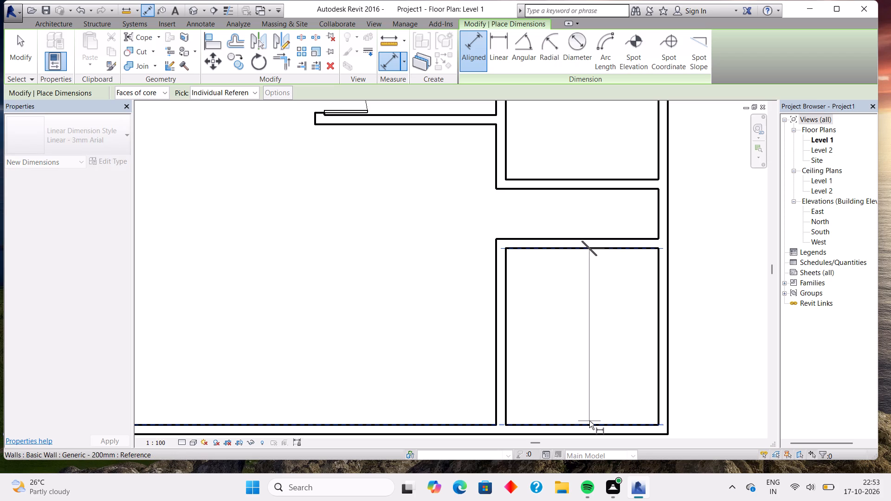
pyautogui.click(589, 425)
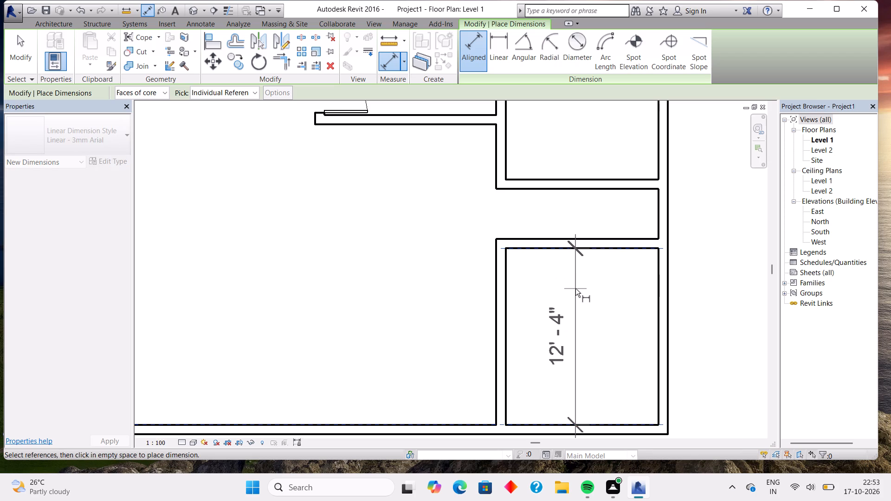
pyautogui.press('Escape')
pyautogui.click(577, 251)
pyautogui.press('Escape')
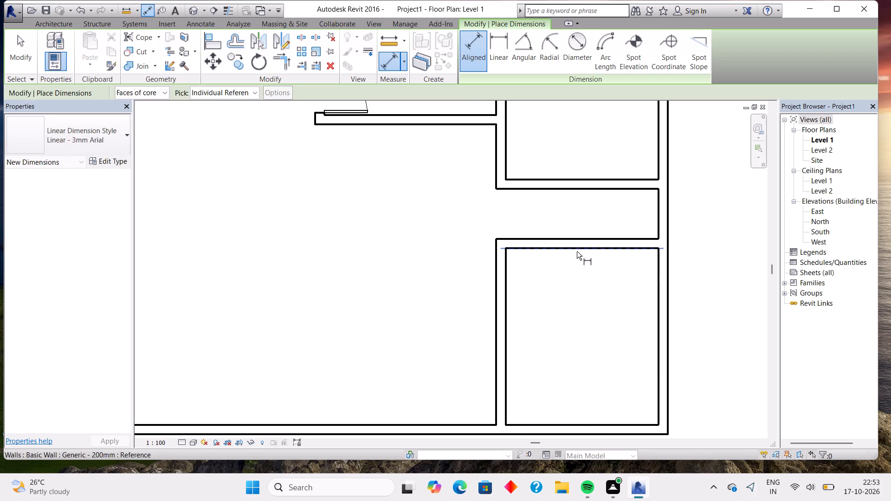
pyautogui.press('Escape')
pyautogui.press('Escape')
# Nudge the southeast room's north wall north by about 4", to 13'4" from the south exterior wall's centreline.
pyautogui.click(578, 246)
pyautogui.press('Up')
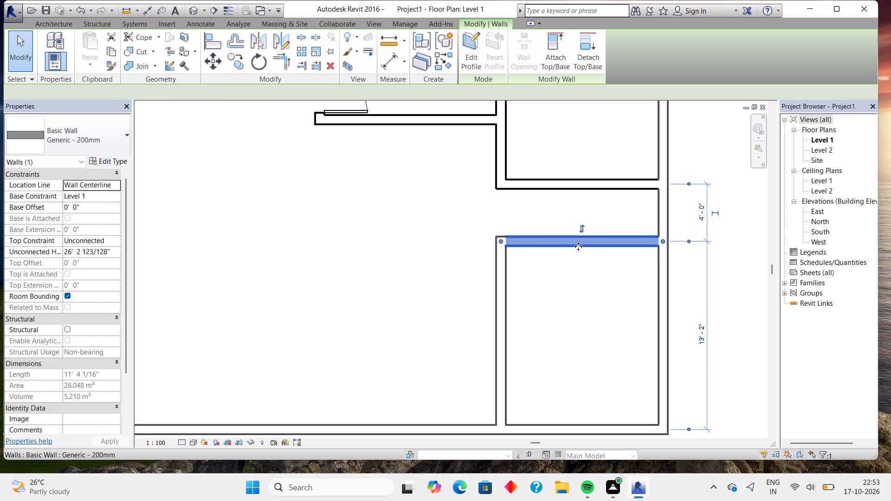
pyautogui.press('Up')
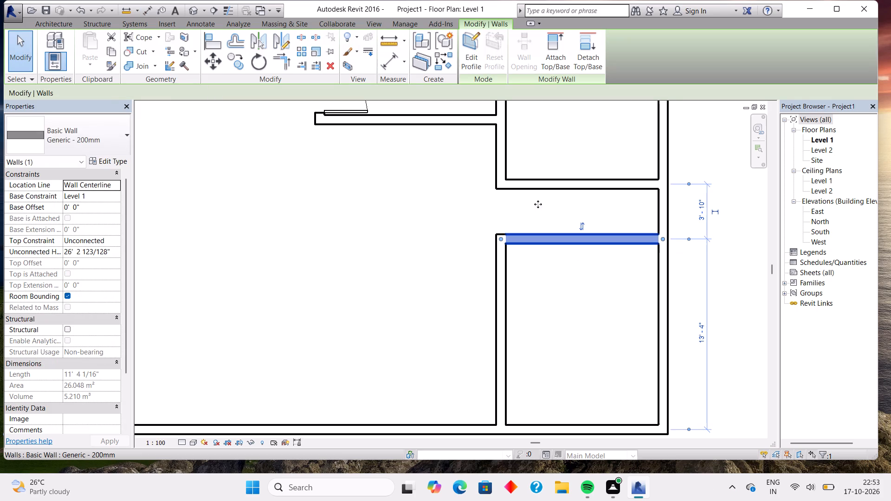
# Measure the southeast room's inside depth and inside width, without placing either dimension.
pyautogui.click(385, 66)
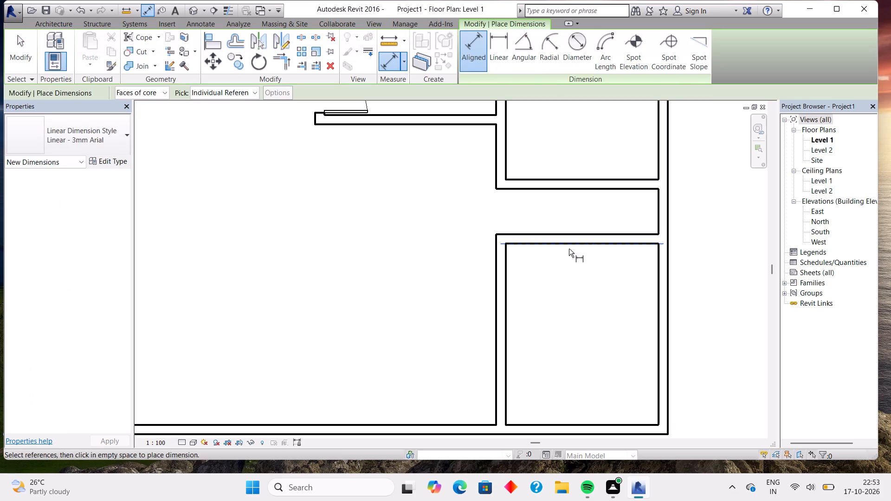
pyautogui.click(577, 242)
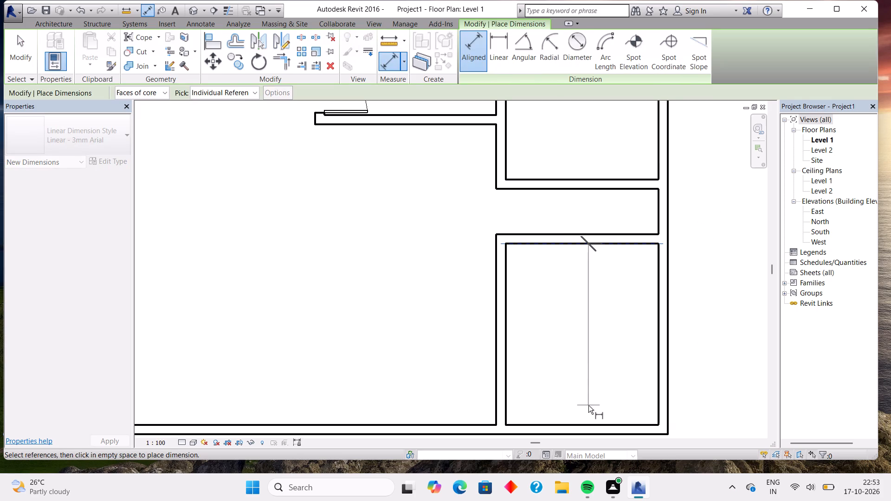
pyautogui.click(587, 425)
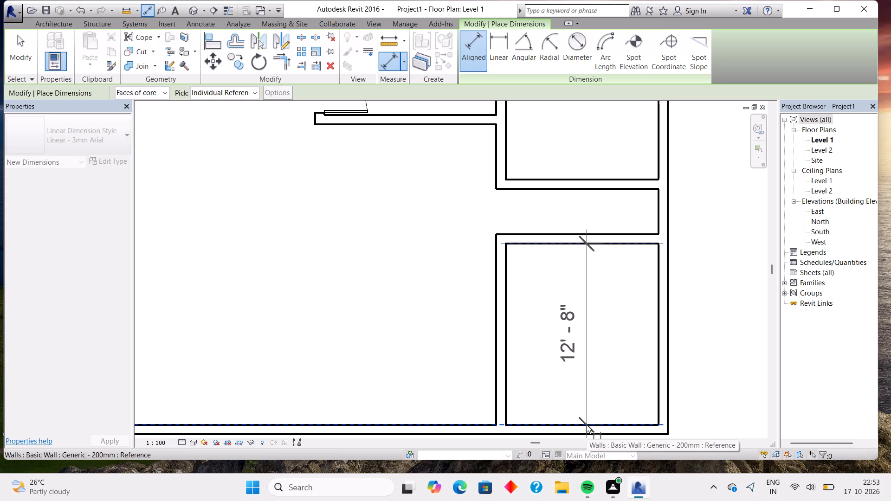
pyautogui.press('Escape')
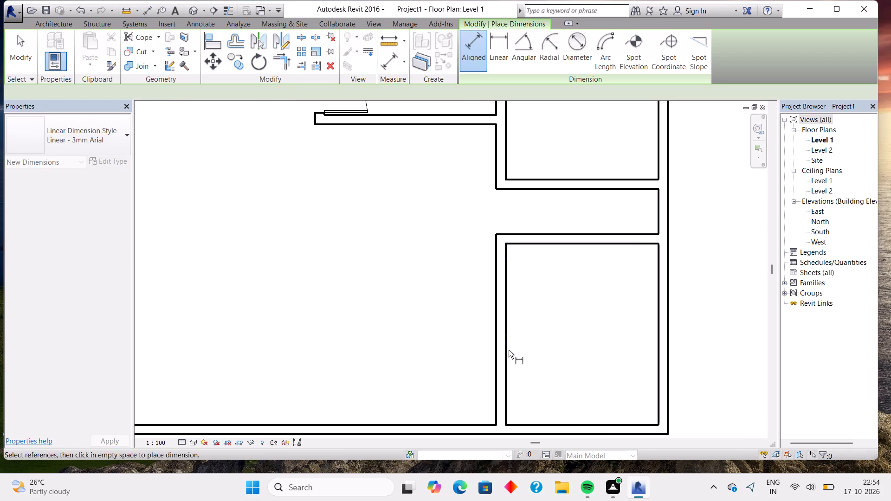
pyautogui.click(504, 348)
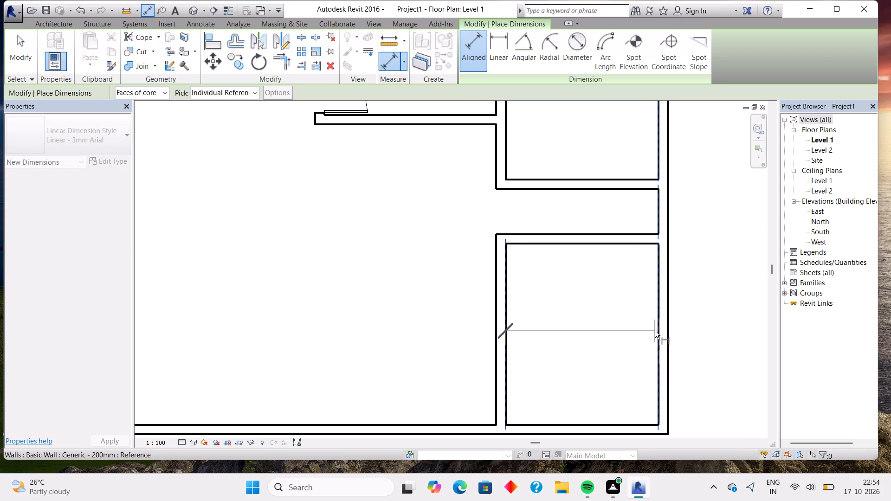
pyautogui.click(659, 328)
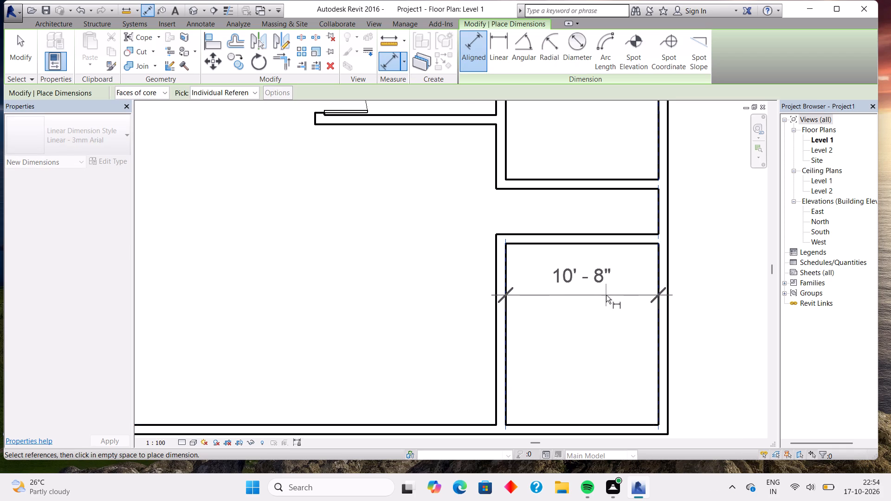
pyautogui.scroll(-3, 606, 295)
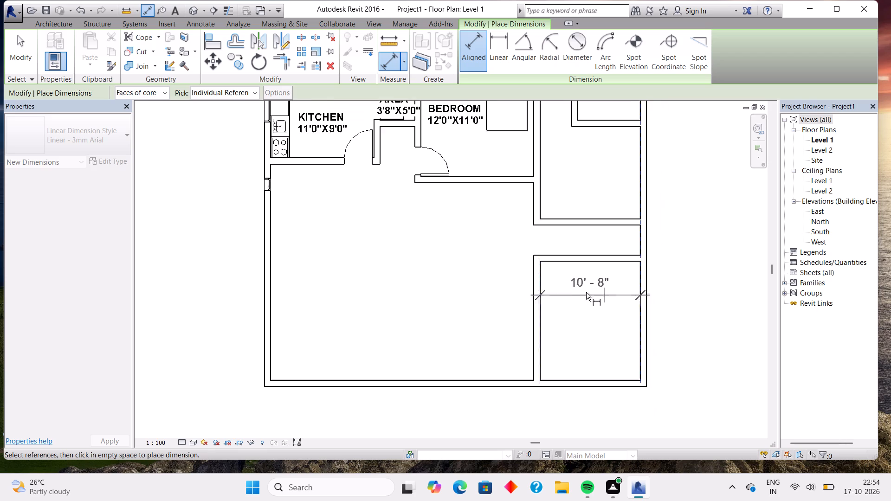
pyautogui.moveTo(574, 289); pyautogui.dragTo(587, 332, button='middle')
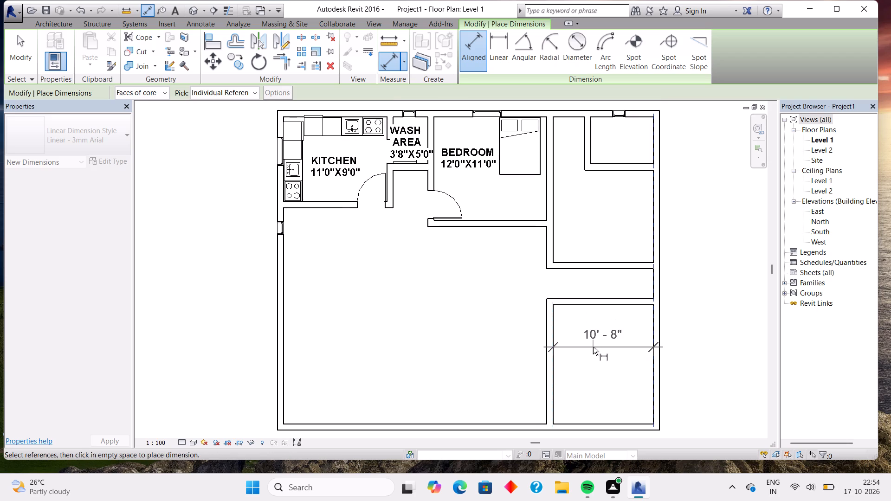
pyautogui.press('Escape')
pyautogui.scroll(-2, 579, 309)
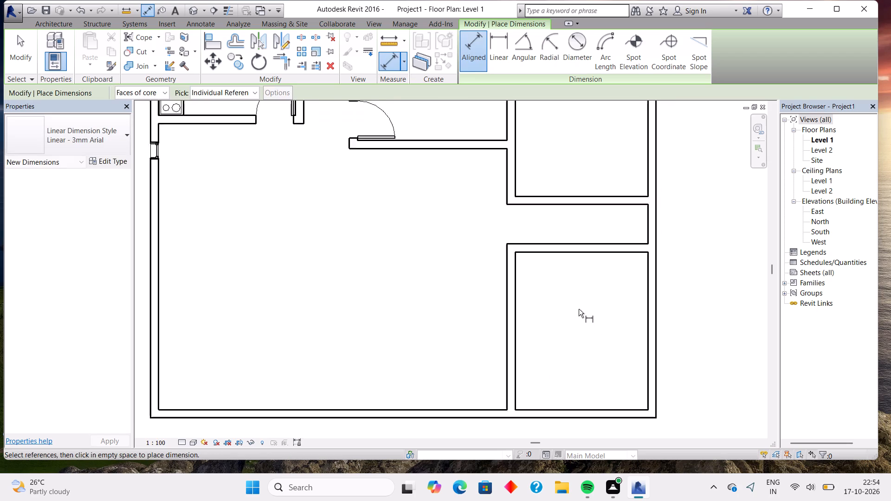
pyautogui.press('Escape')
# Delete the south wall of the upper eastern room, just north of the southeast room.
pyautogui.click(573, 220)
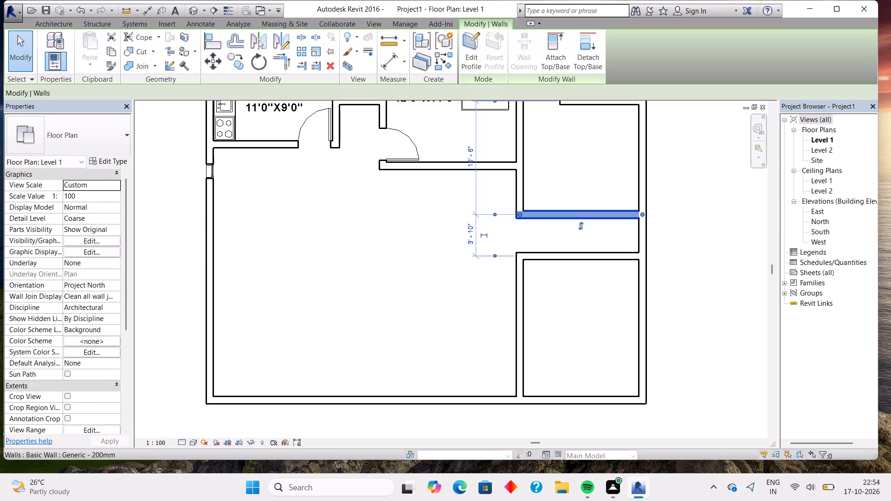
pyautogui.press('Delete')
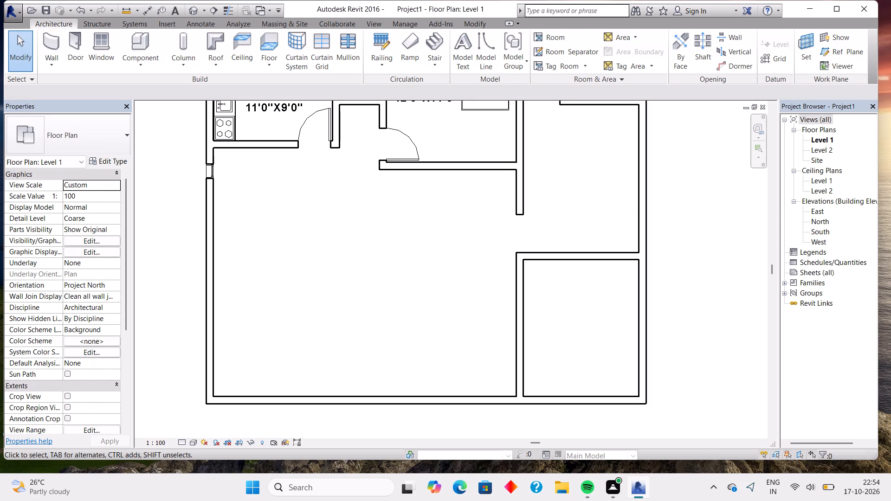
# Draw a wall about 3'10" long closing the gap between the eastern rooms' west walls, down to the southeast room's northwest corner.
pyautogui.click(55, 41)
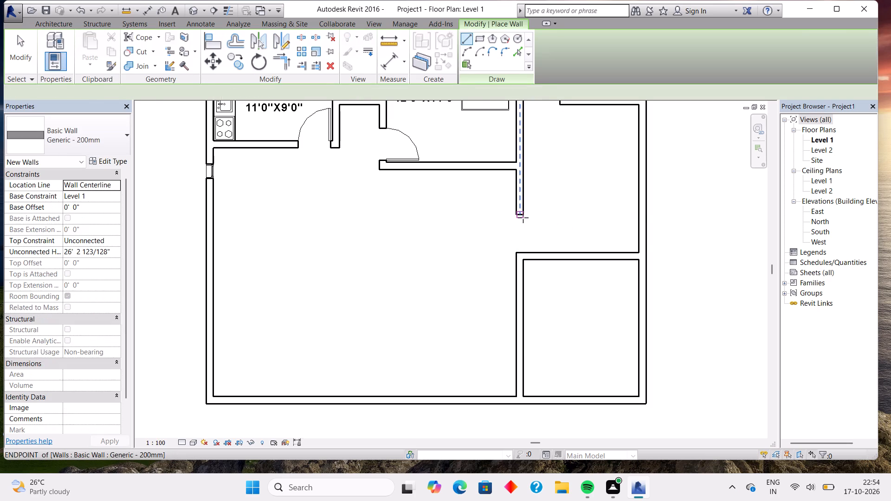
pyautogui.click(520, 216)
pyautogui.click(523, 251)
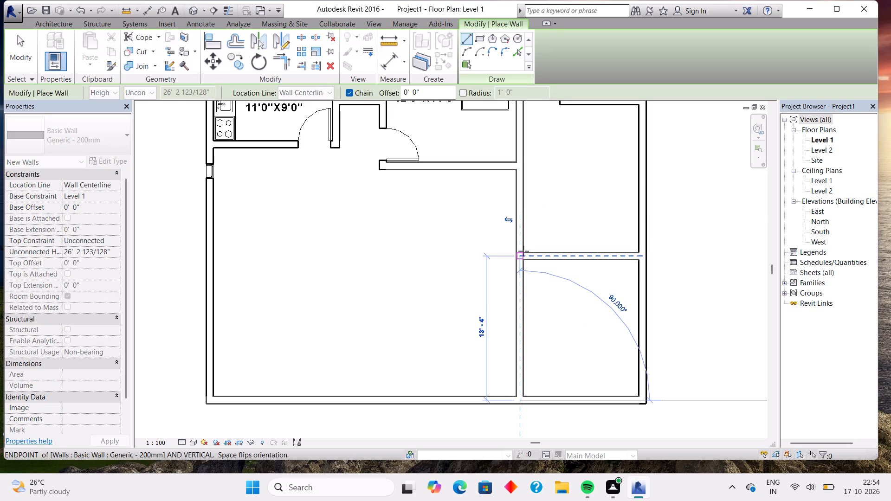
pyautogui.press('Escape')
pyautogui.scroll(-2, 523, 321)
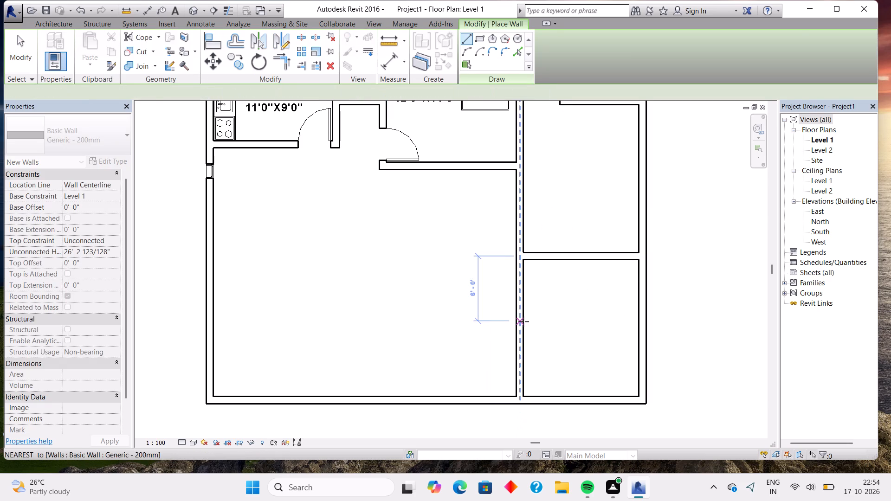
pyautogui.moveTo(549, 311); pyautogui.dragTo(554, 330, button='middle')
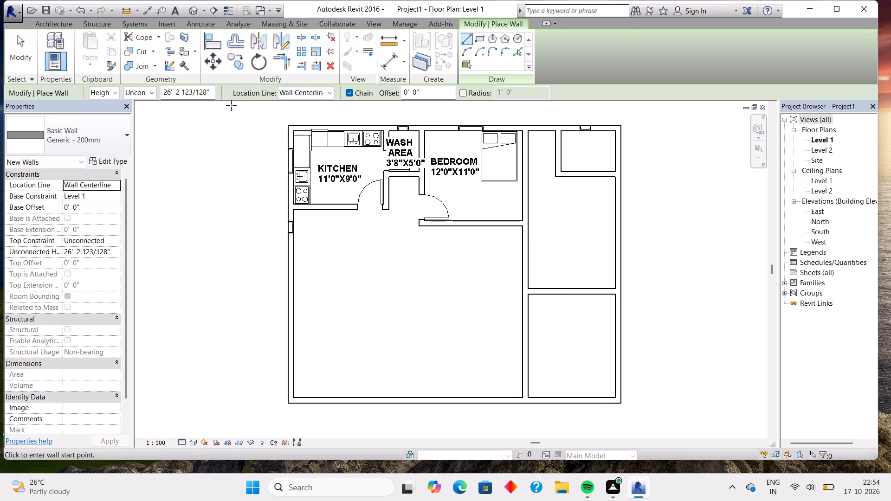
# Place two M_Single-Flush 0915 x 2134mm doors in the eastern rooms' west wall, centred about 2'6" north and south of the dividing wall, opening inward.
pyautogui.click(63, 20)
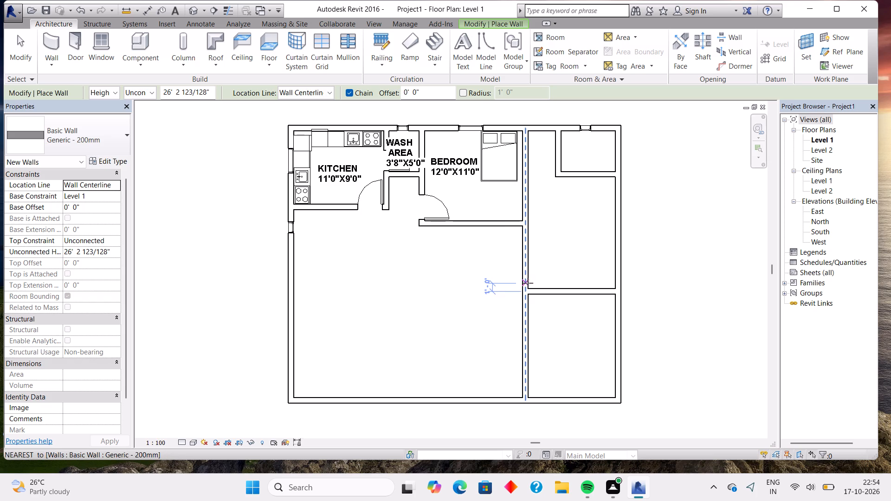
pyautogui.click(72, 40)
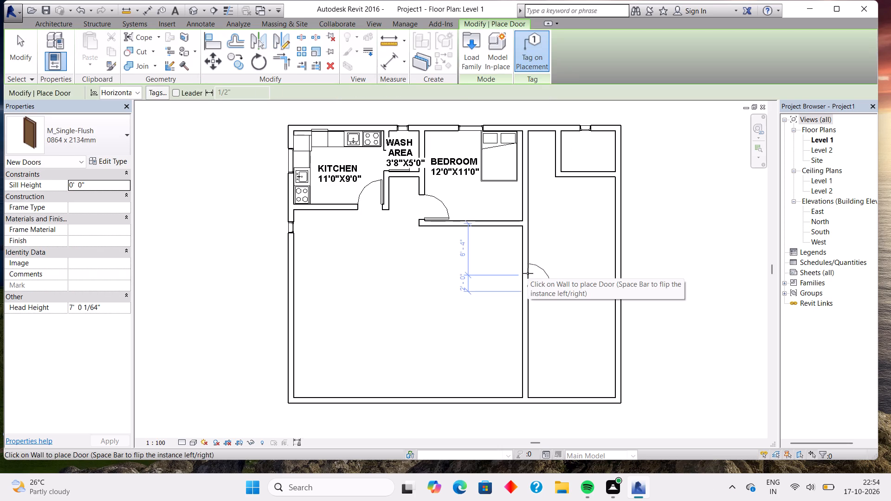
pyautogui.click(83, 147)
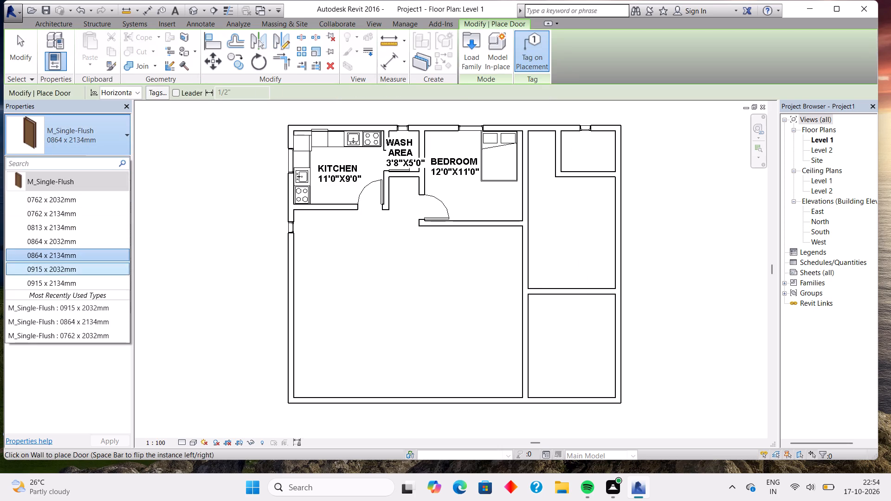
pyautogui.click(84, 277)
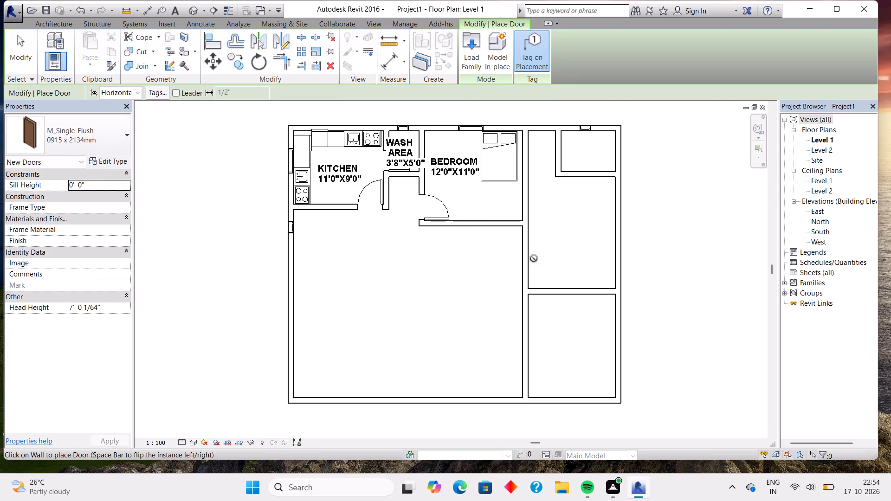
pyautogui.click(529, 272)
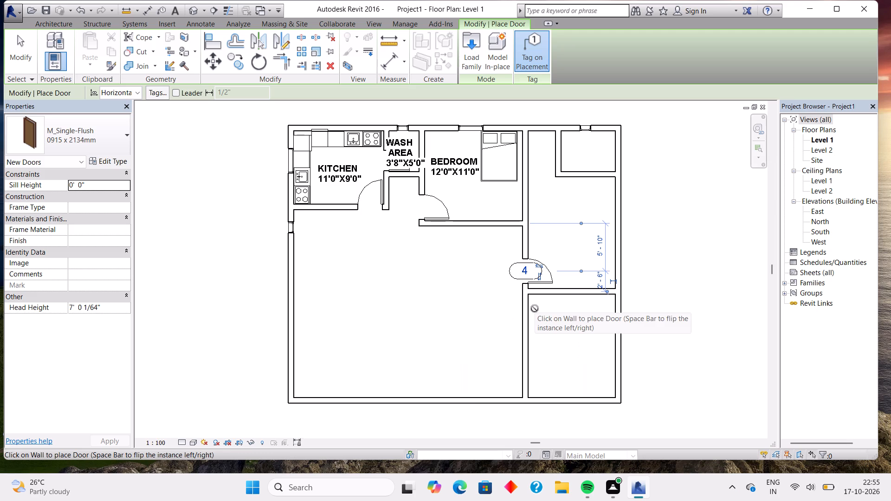
pyautogui.press('space')
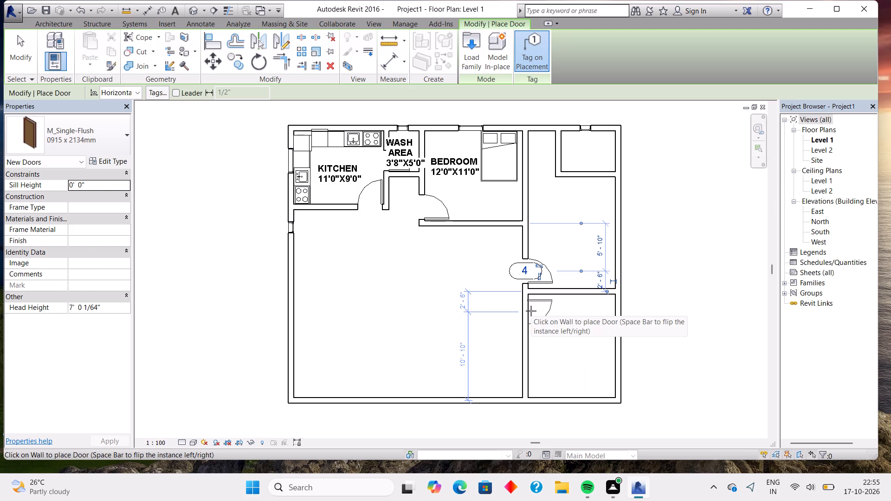
pyautogui.click(531, 311)
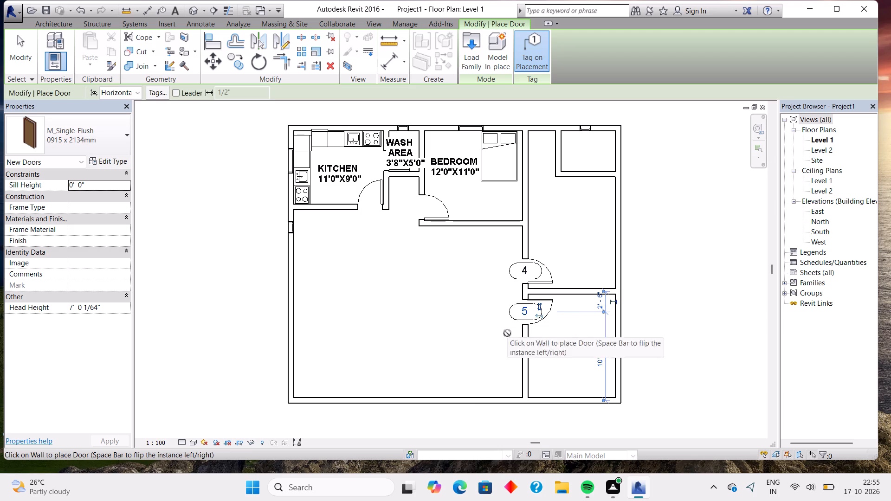
# Delete the door tags 5 and 4 beside the two doors in the eastern rooms' west wall.
pyautogui.press('Escape')
pyautogui.press('Escape')
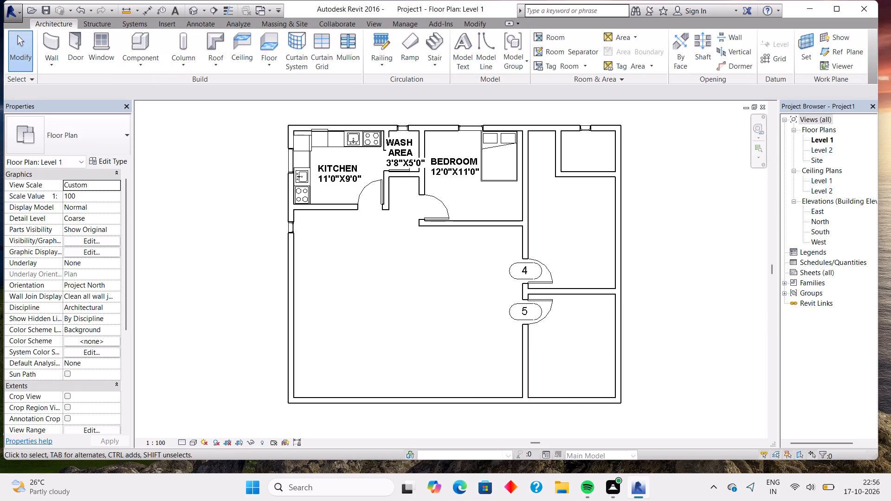
pyautogui.press('Escape')
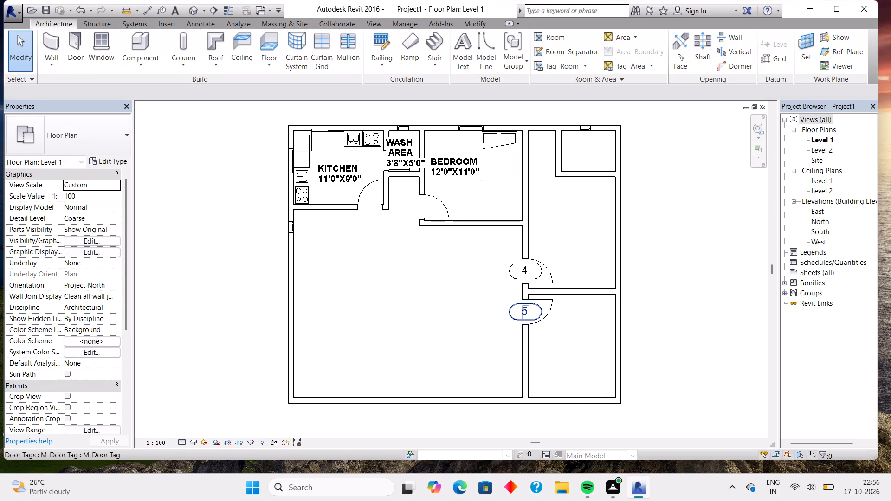
pyautogui.click(510, 315)
pyautogui.press('Delete')
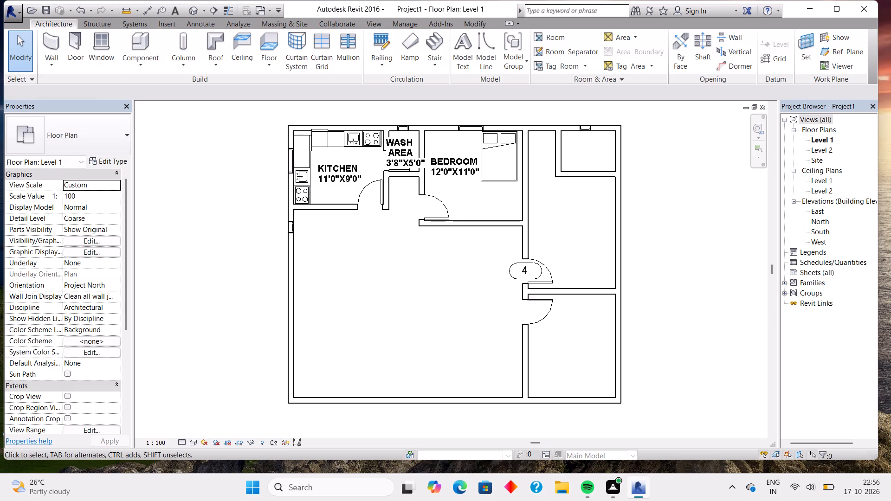
pyautogui.click(510, 279)
pyautogui.press('Delete')
# Place an M_Bed-Box 1346 x 1880mm - Double against the upper eastern room's east wall, about 2'7" south of the small northeast room's south wall.
pyautogui.scroll(-1, 511, 312)
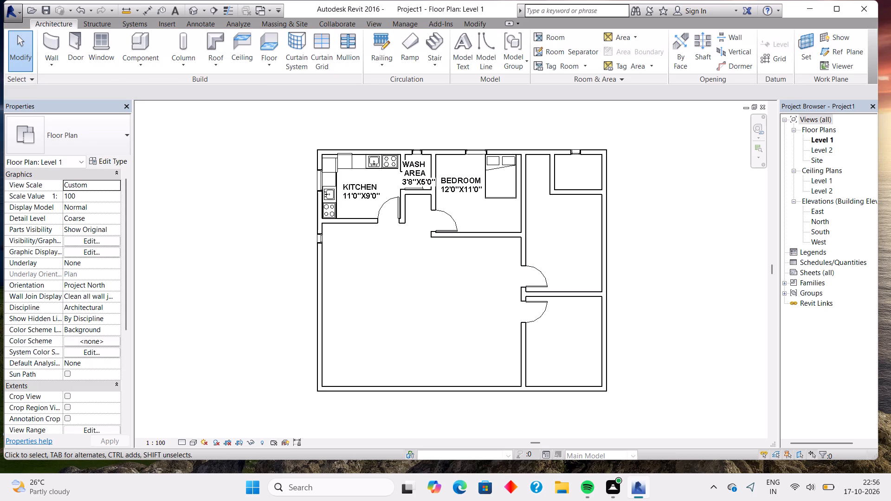
pyautogui.click(128, 45)
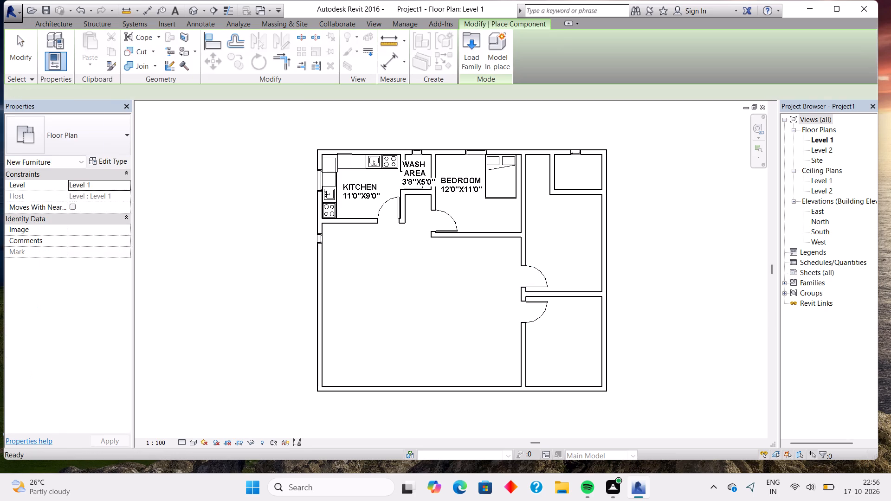
pyautogui.click(71, 142)
pyautogui.click(165, 140)
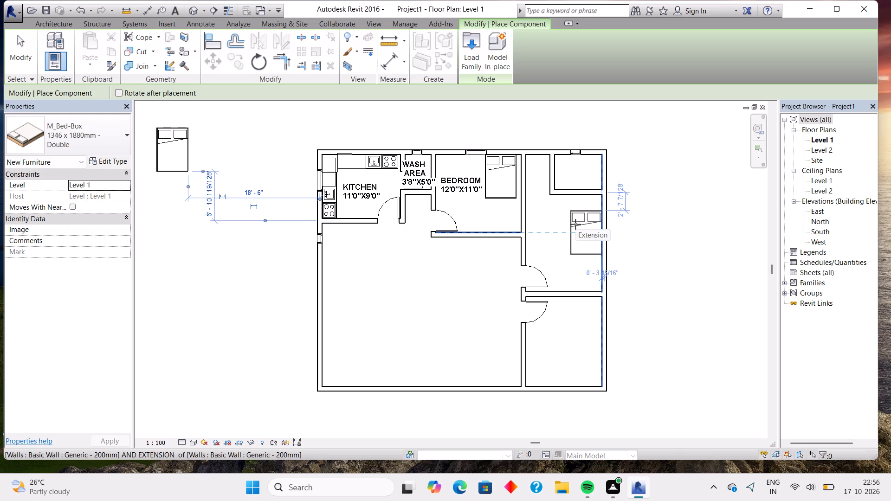
pyautogui.click(575, 224)
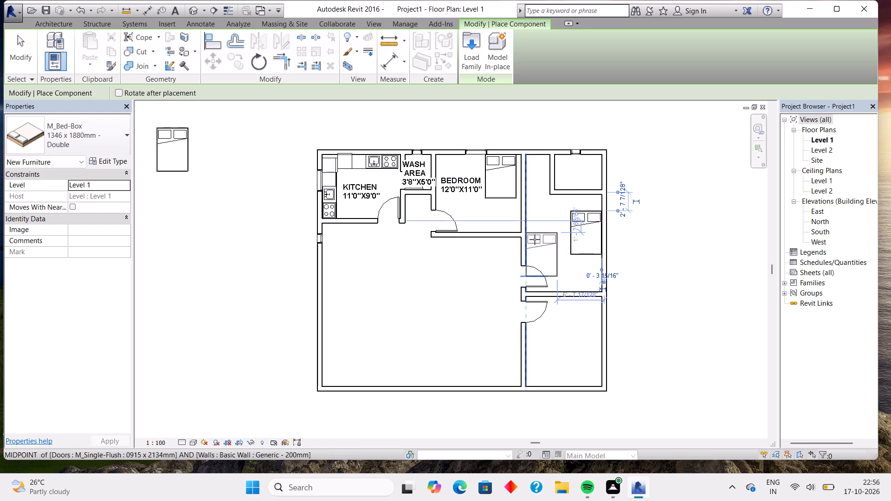
pyautogui.press('Escape')
pyautogui.press('Escape')
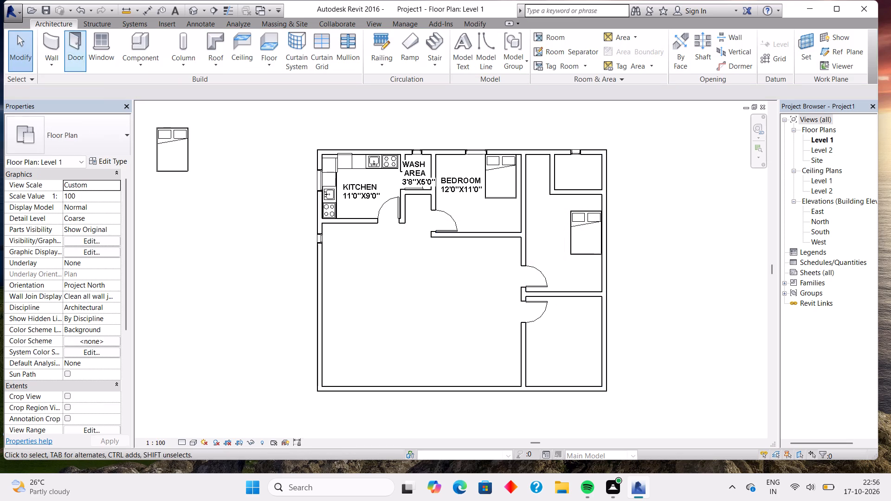
# Place an M_Single-Flush 0762 x 2032mm door near the south end of the small northeast room's west wall, opening inward.
pyautogui.click(75, 44)
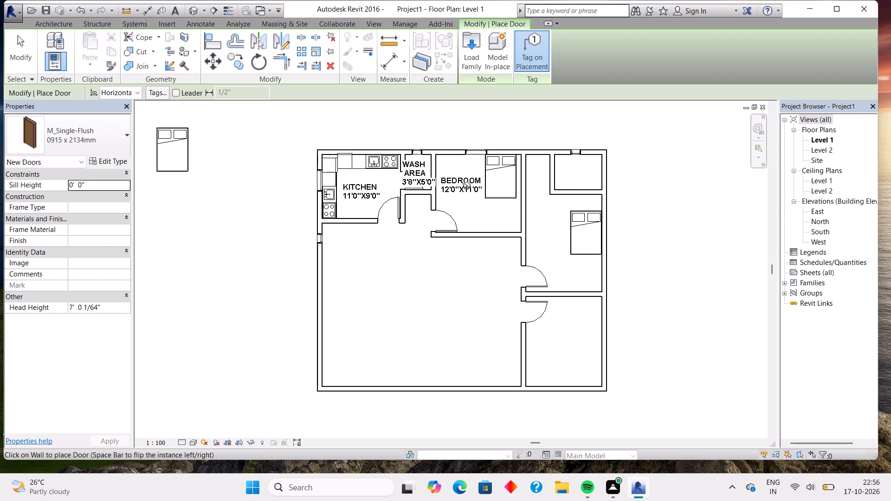
pyautogui.click(118, 146)
pyautogui.click(99, 196)
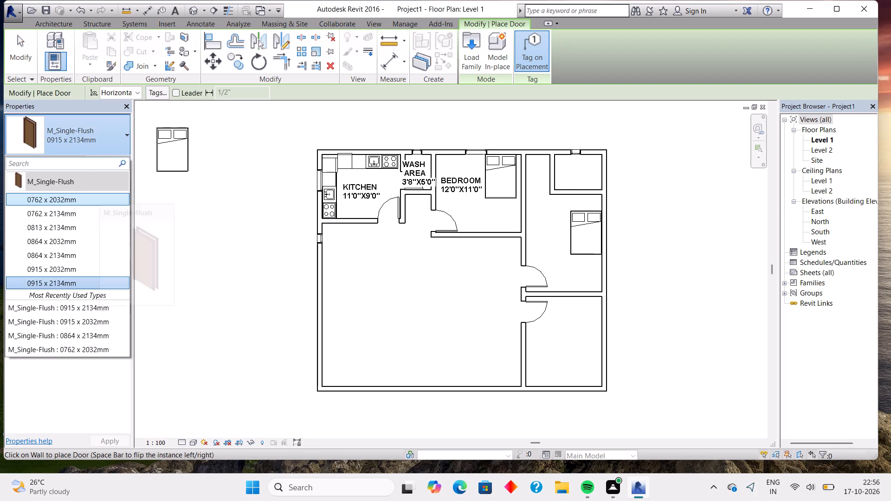
pyautogui.click(554, 183)
pyautogui.press('Escape')
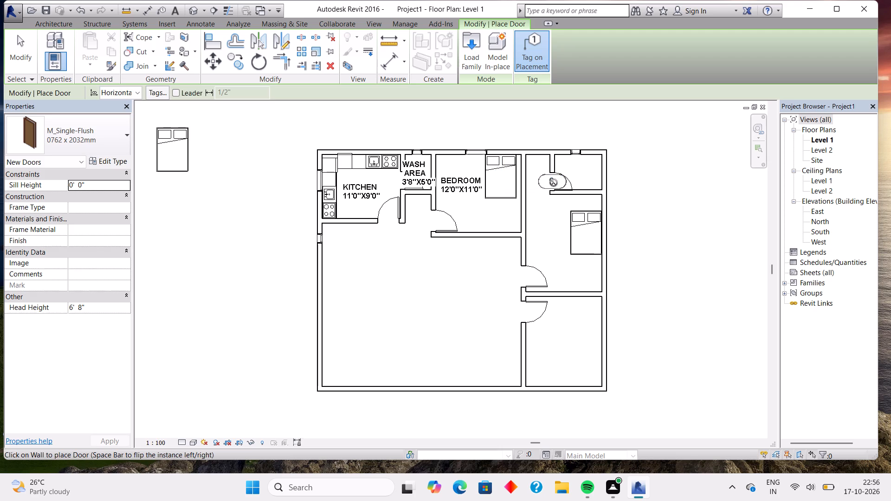
pyautogui.scroll(7, 554, 183)
pyautogui.press('Escape')
pyautogui.press('Escape')
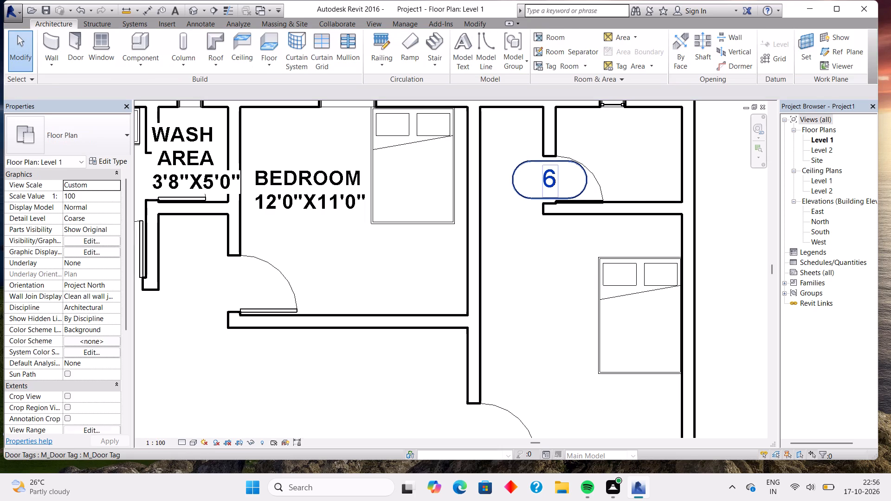
# Delete the door tag at the small northeast room's door.
pyautogui.click(517, 186)
pyautogui.press('Delete')
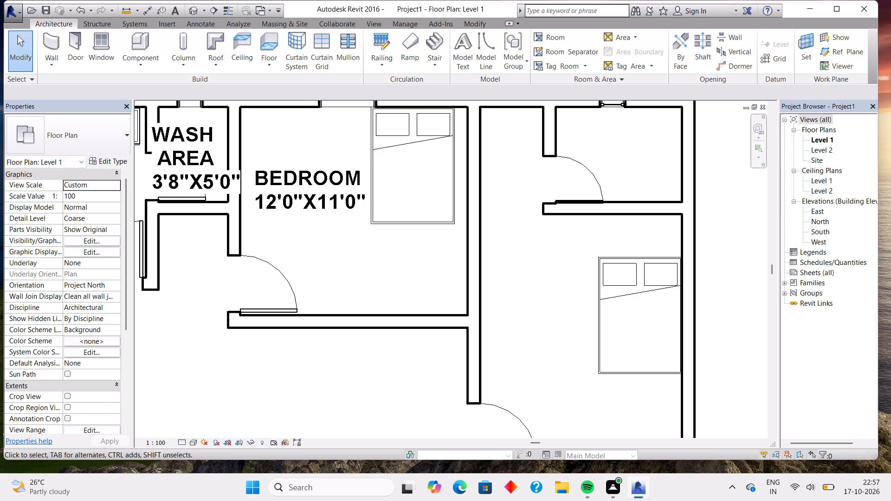
# Add a bold 2.5mm Arial label reading MASTER, BEDROOM and 11'0"X13'8" on three lines in the upper eastern room, beside the bed.
pyautogui.scroll(-1, 575, 269)
pyautogui.scroll(2, 575, 269)
pyautogui.scroll(-2, 575, 269)
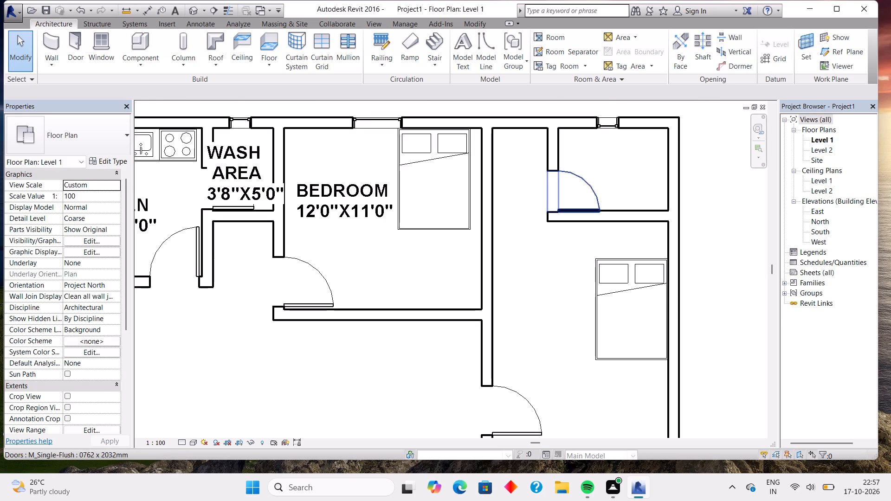
pyautogui.moveTo(551, 290); pyautogui.dragTo(581, 237, button='middle')
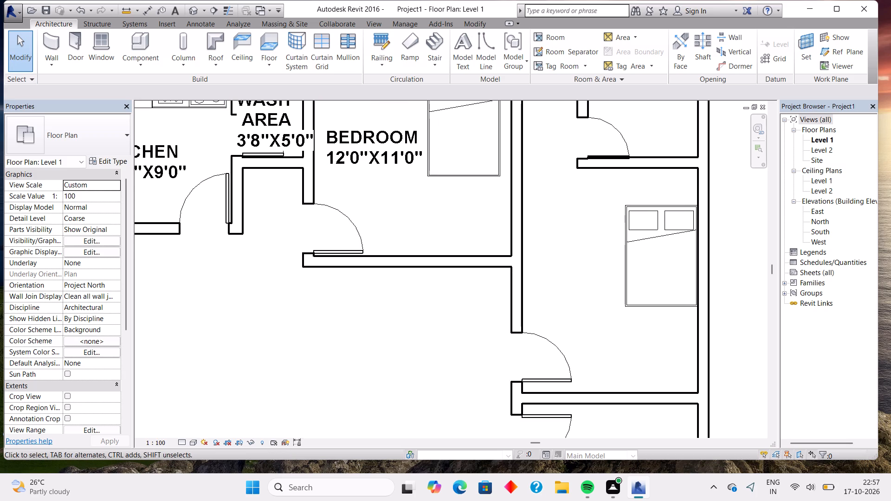
pyautogui.click(211, 21)
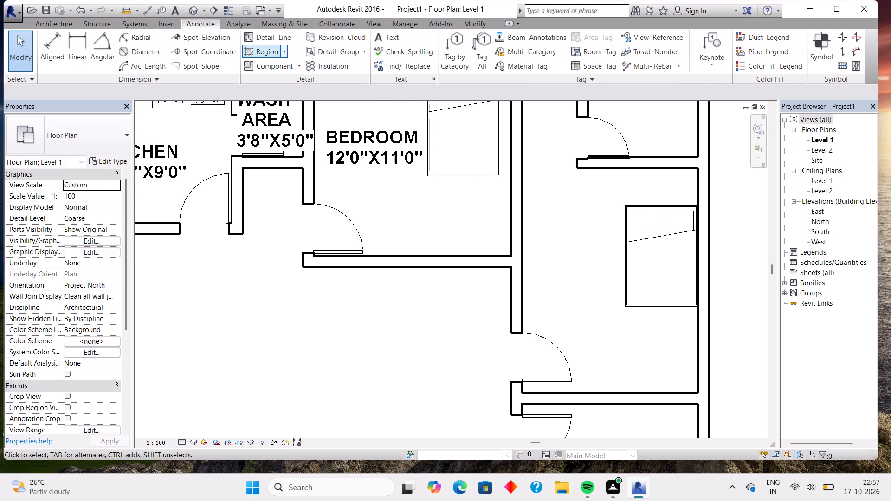
pyautogui.click(375, 40)
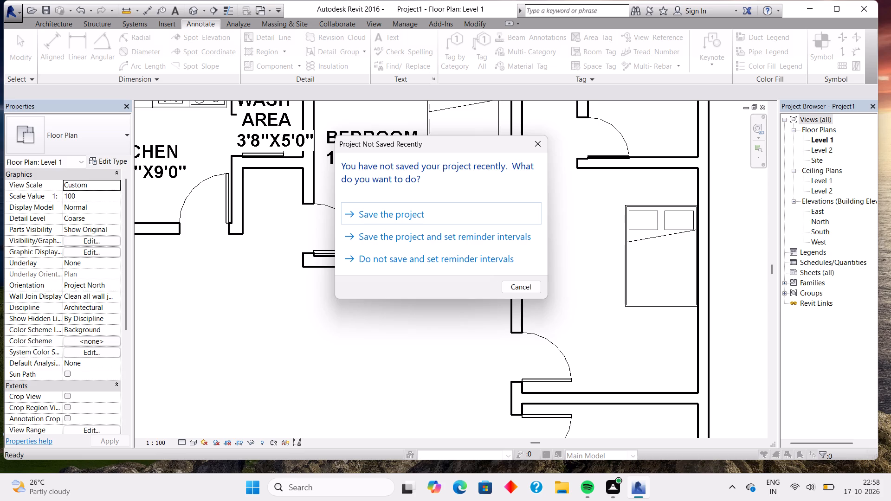
pyautogui.click(531, 144)
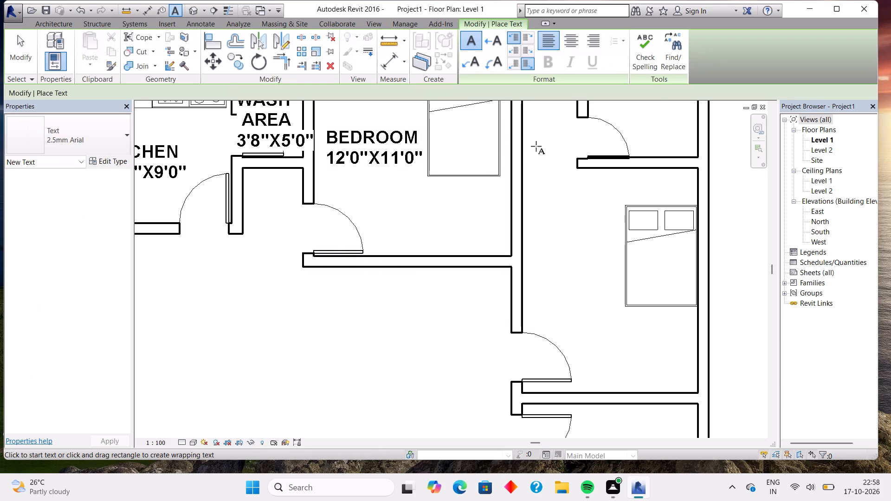
pyautogui.click(546, 209)
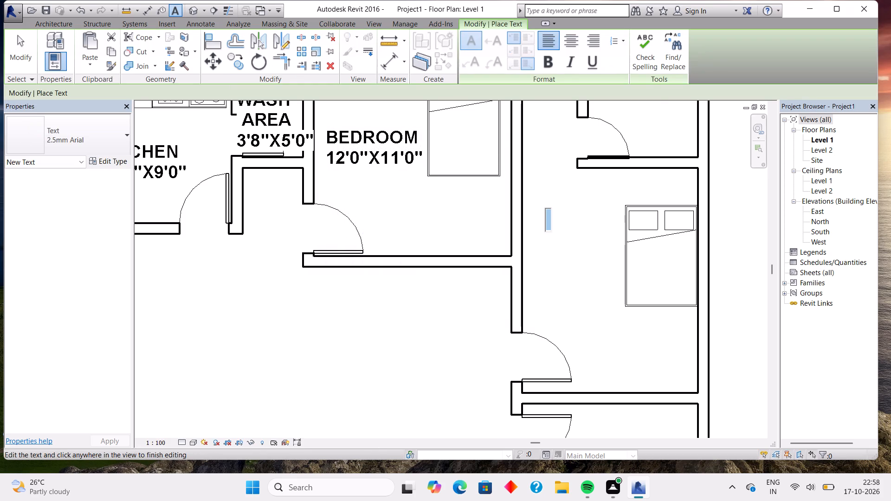
pyautogui.click(539, 64)
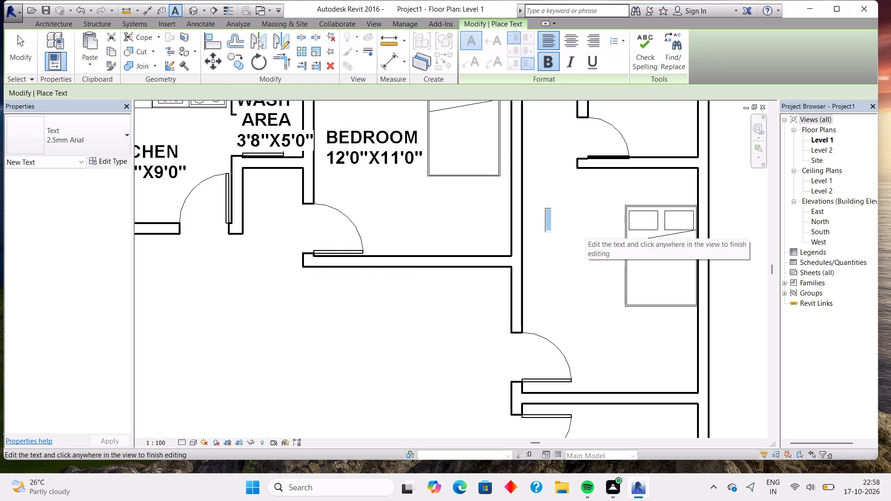
pyautogui.write('MASTER')
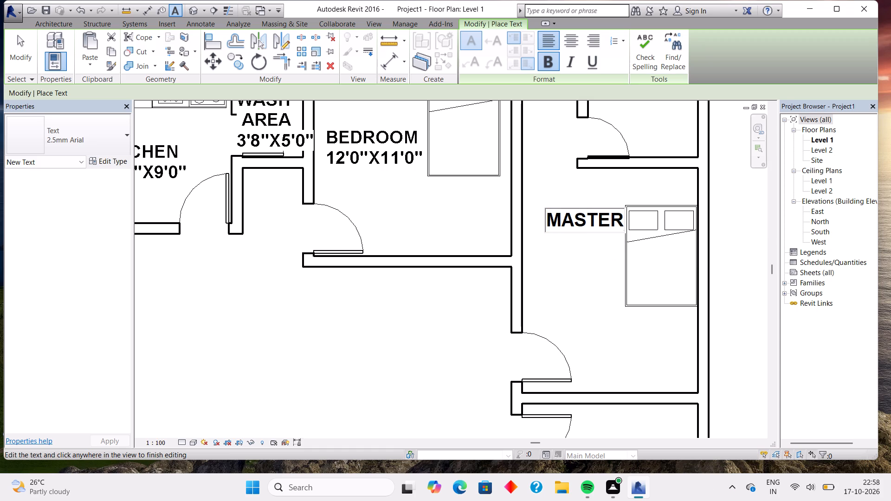
pyautogui.press('Return')
pyautogui.write('BEDROOM')
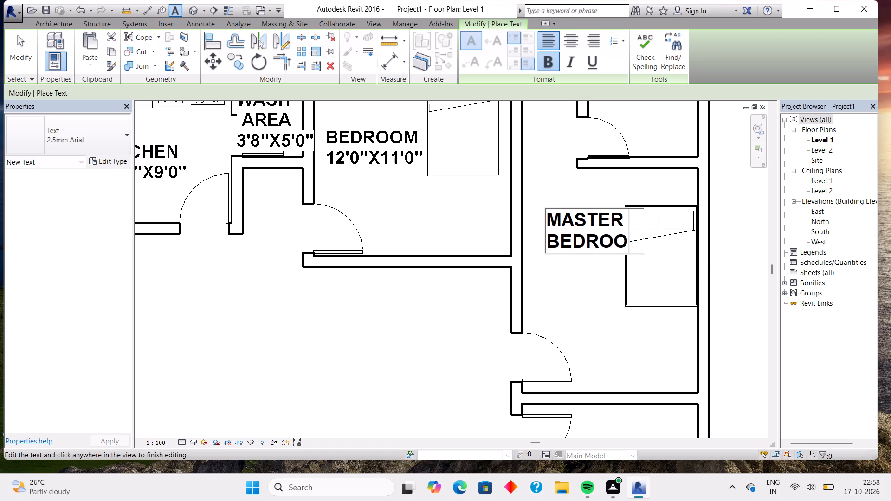
pyautogui.press('Return')
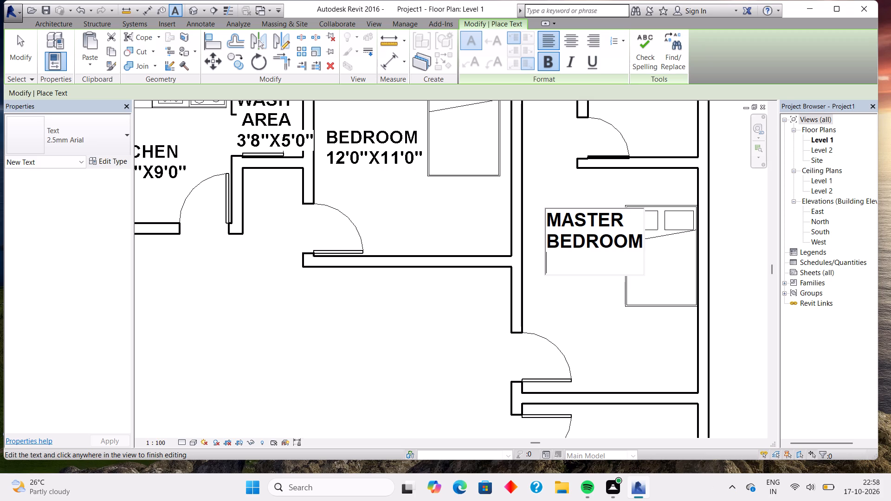
pyautogui.write('11')
pyautogui.write("'0")
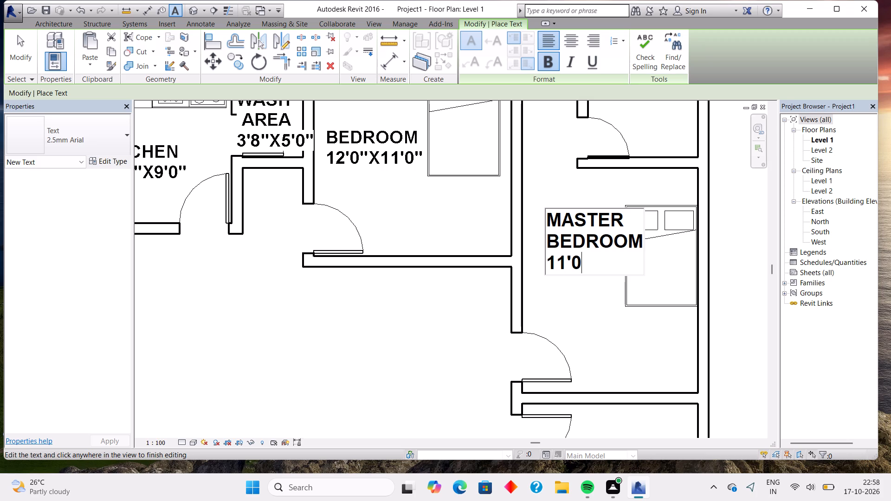
pyautogui.hotkey('shift', '"')
pyautogui.press('x')
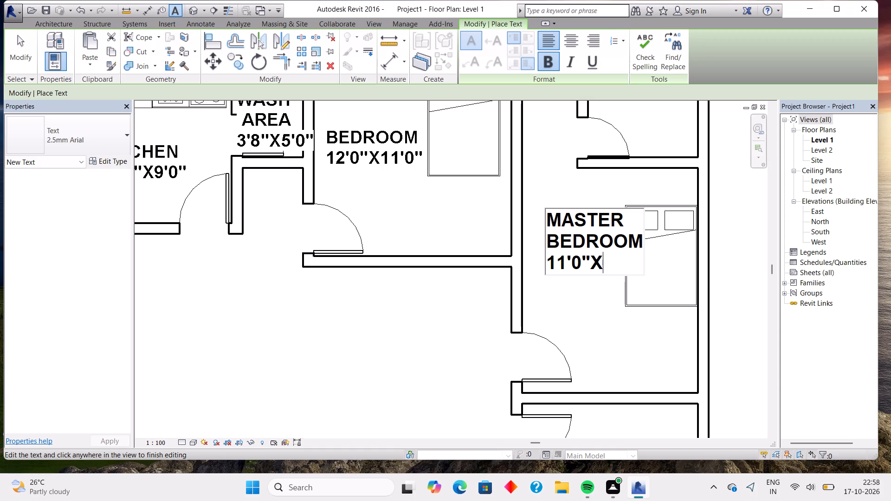
pyautogui.write('13')
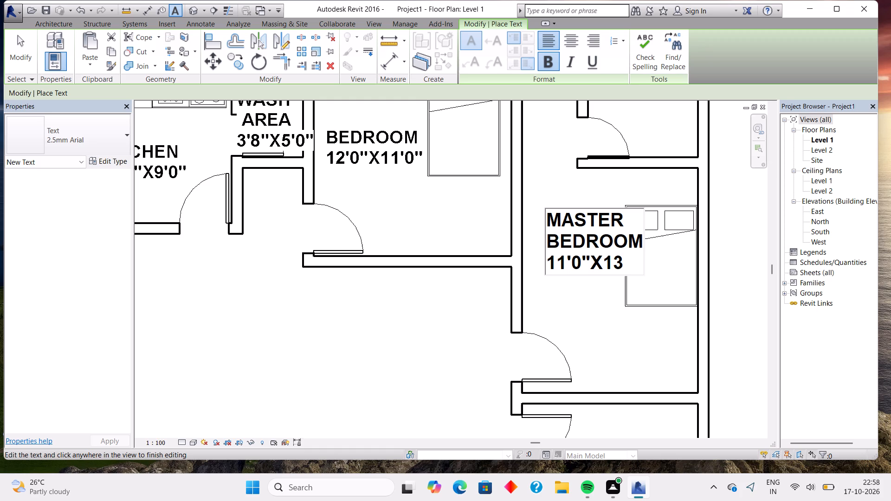
pyautogui.hotkey('shift', '"')
pyautogui.press('8')
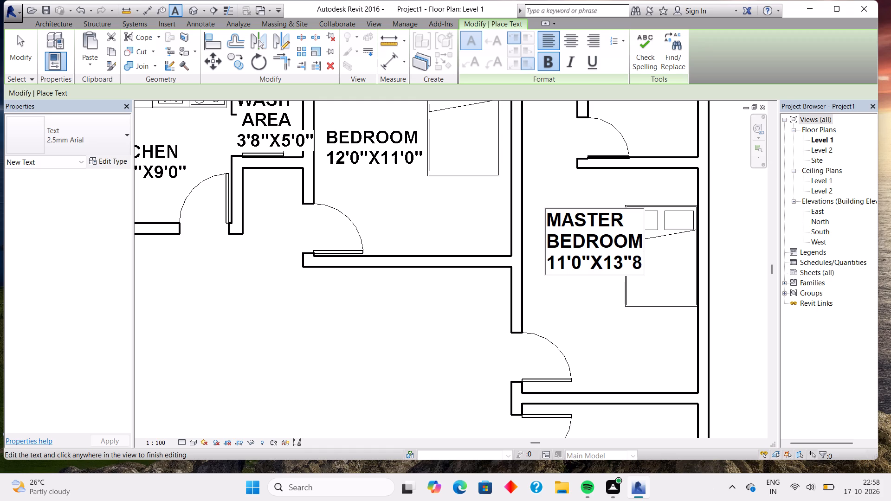
pyautogui.press('BackSpace')
pyautogui.press('BackSpace')
pyautogui.write('\'8"')
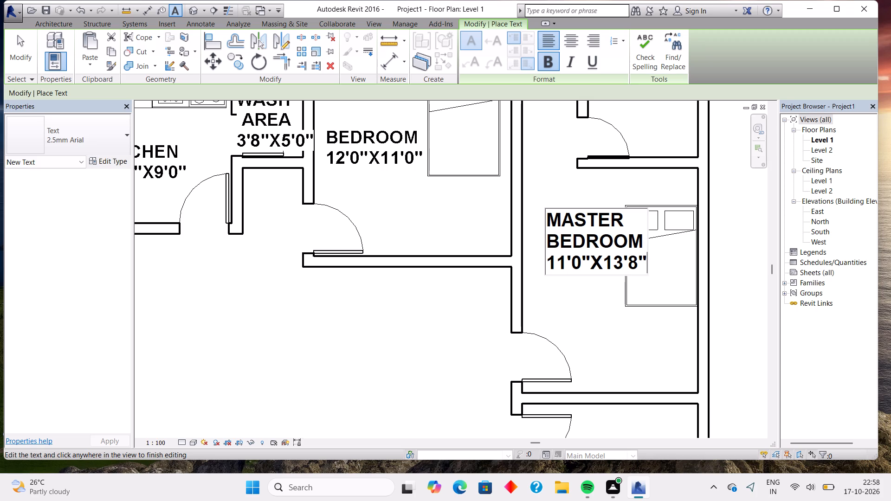
pyautogui.click(599, 333)
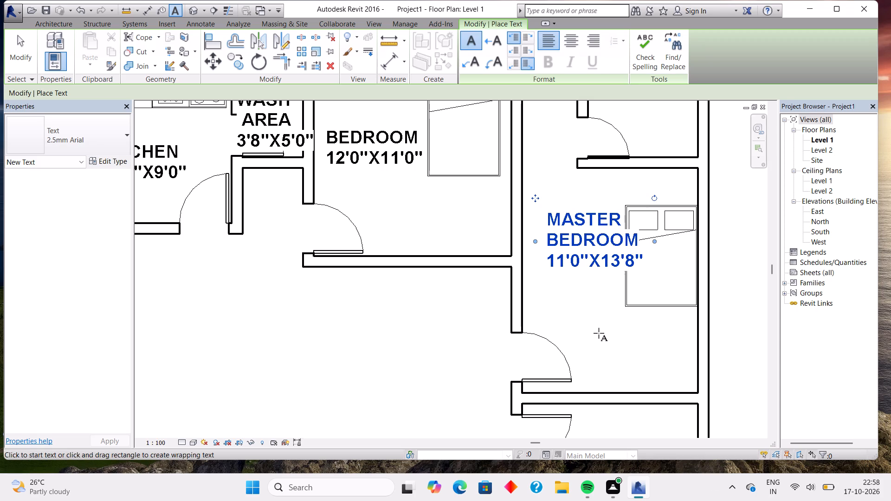
pyautogui.click(628, 361)
pyautogui.press('Escape')
pyautogui.press('Escape')
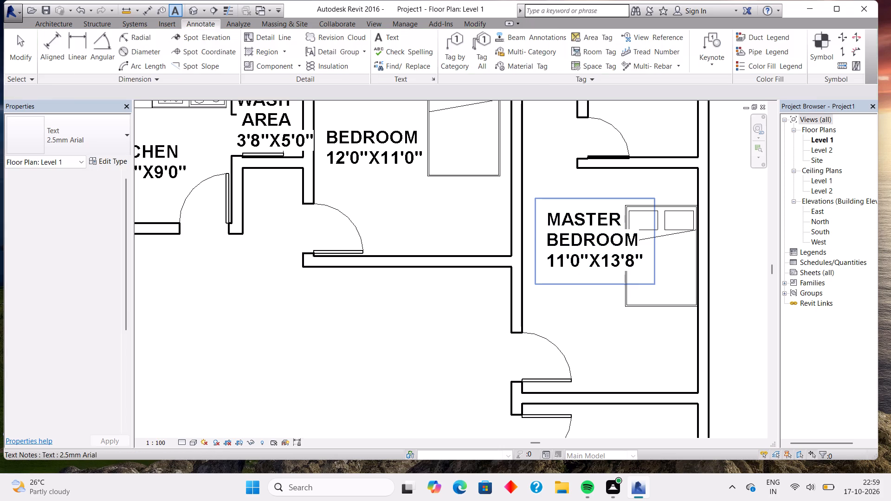
# Nudge the MASTER BEDROOM 11'0"X13'8" label west until it sits clear of the bed.
pyautogui.click(579, 263)
pyautogui.press('Left')
pyautogui.press('Left')
pyautogui.press('Left')
pyautogui.press('Left')
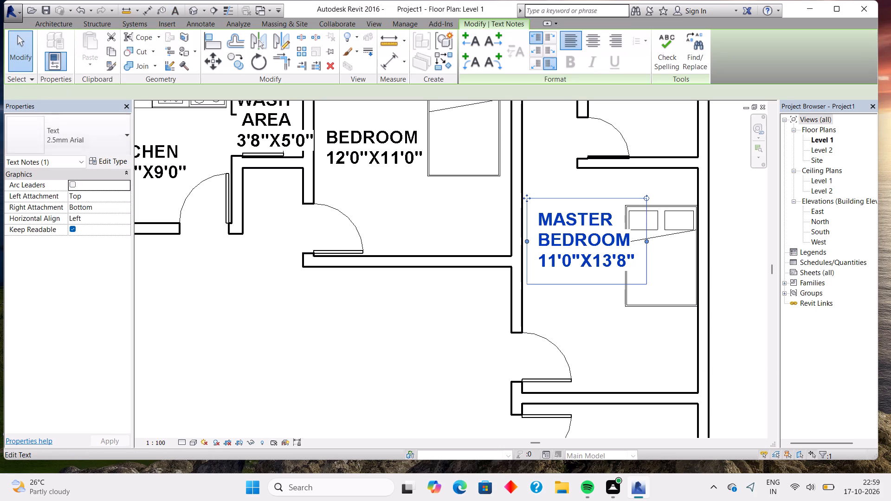
pyautogui.press('Left')
pyautogui.press('Left')
pyautogui.press('Left')
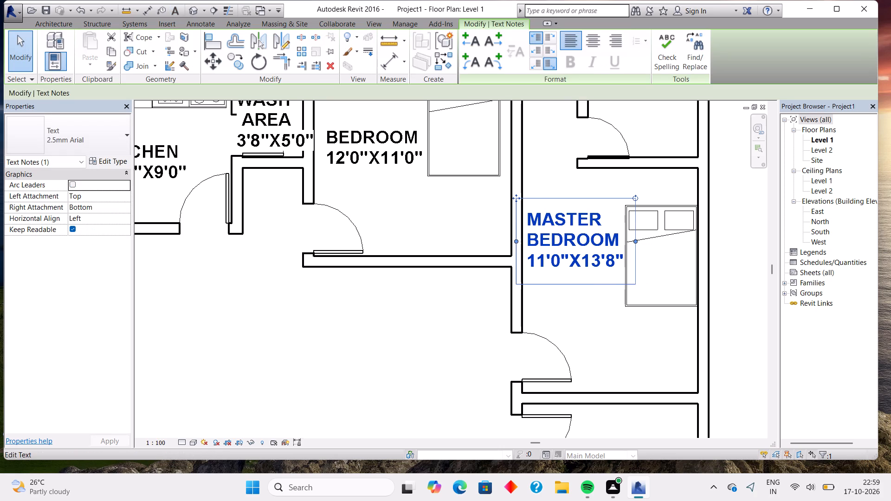
pyautogui.press('Escape')
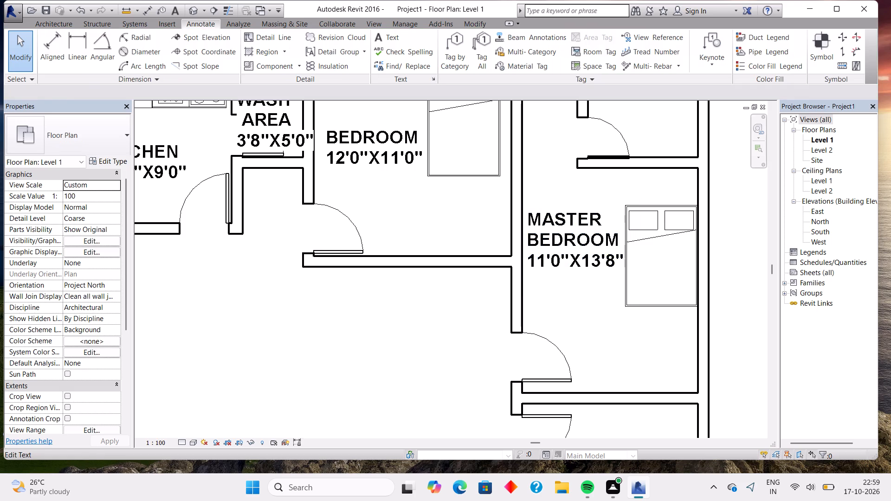
# Add a bold 2.5mm Arial label reading BATHROOM in the northern part of the small northeast room.
pyautogui.moveTo(562, 182); pyautogui.dragTo(546, 223, button='middle')
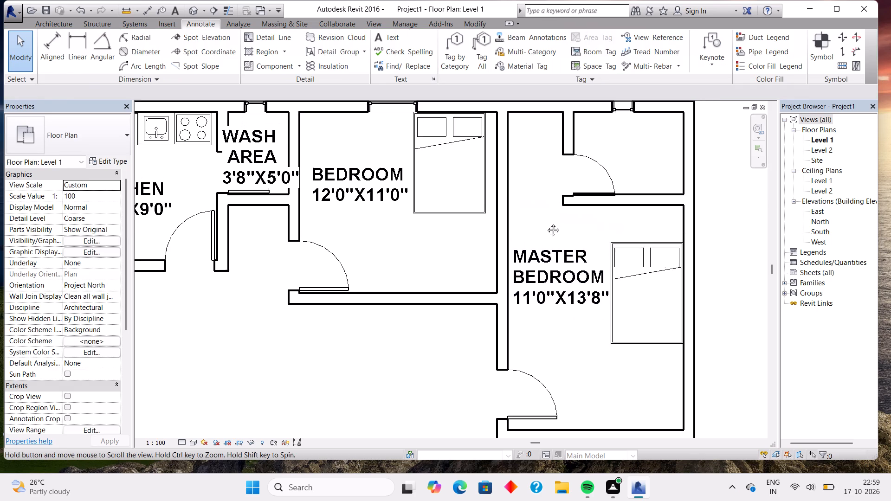
pyautogui.moveTo(546, 223); pyautogui.dragTo(556, 266, button='middle')
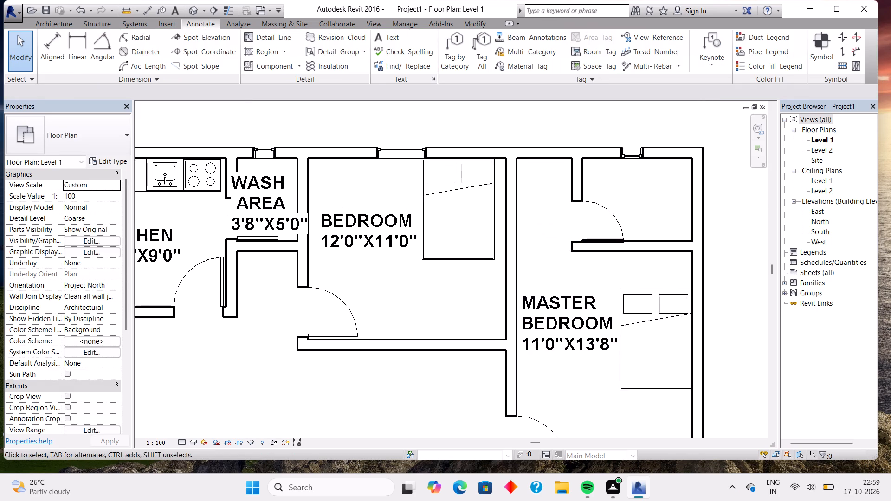
pyautogui.click(389, 41)
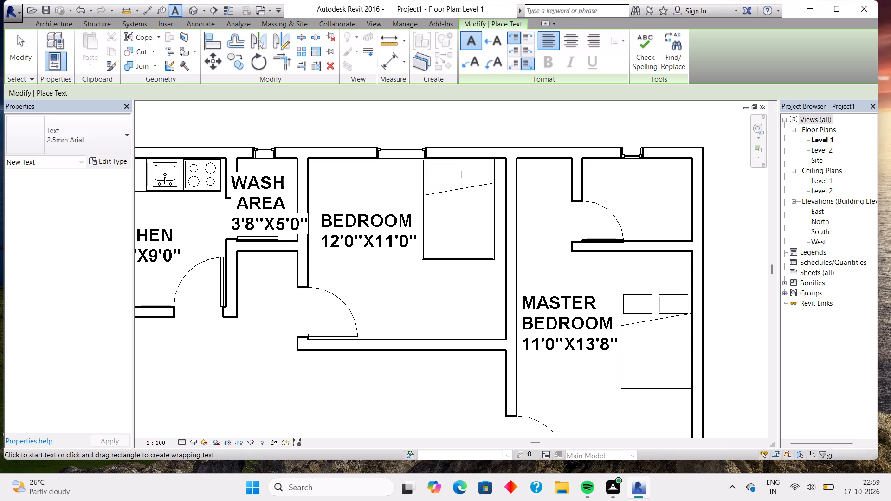
pyautogui.moveTo(582, 370); pyautogui.dragTo(534, 261, button='middle')
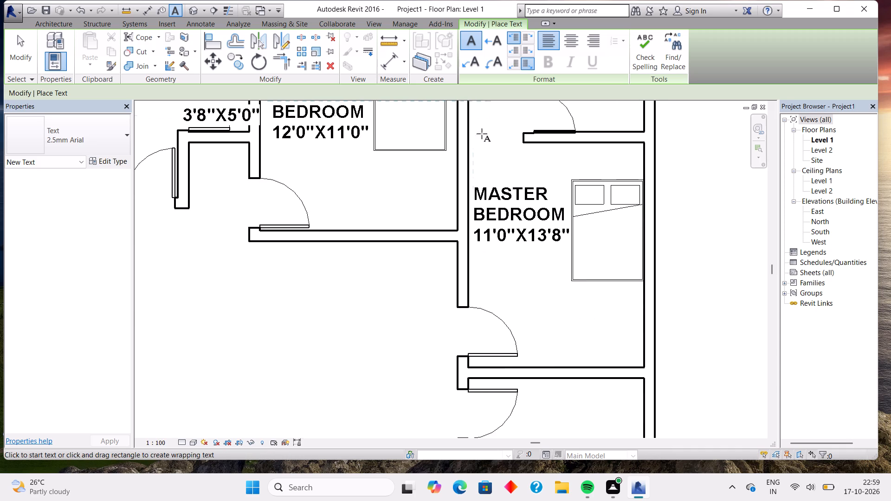
pyautogui.moveTo(545, 137); pyautogui.dragTo(546, 256, button='middle')
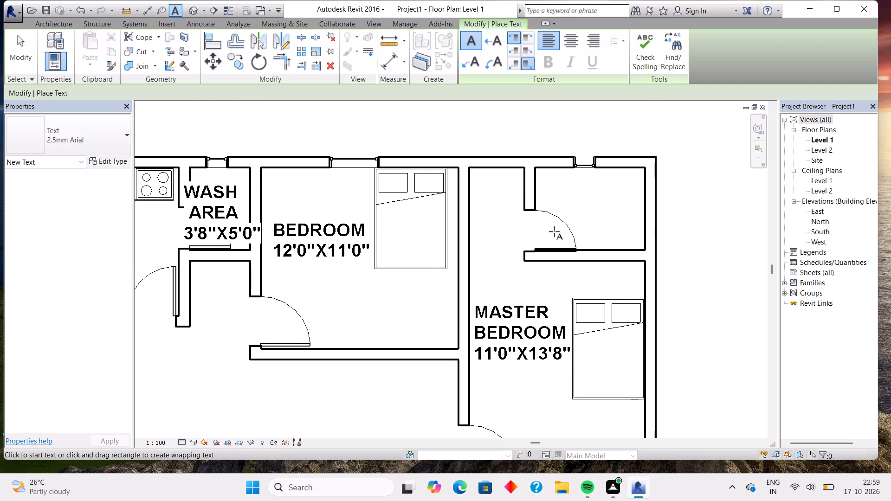
pyautogui.click(549, 186)
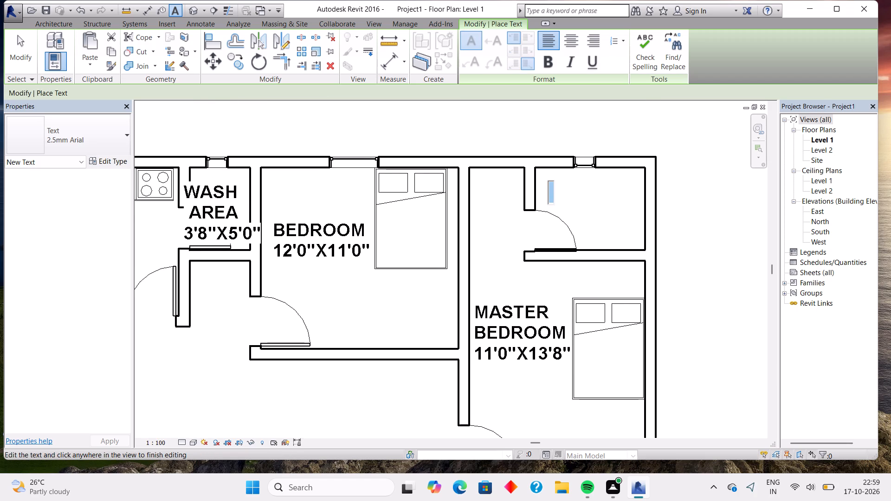
pyautogui.click(542, 65)
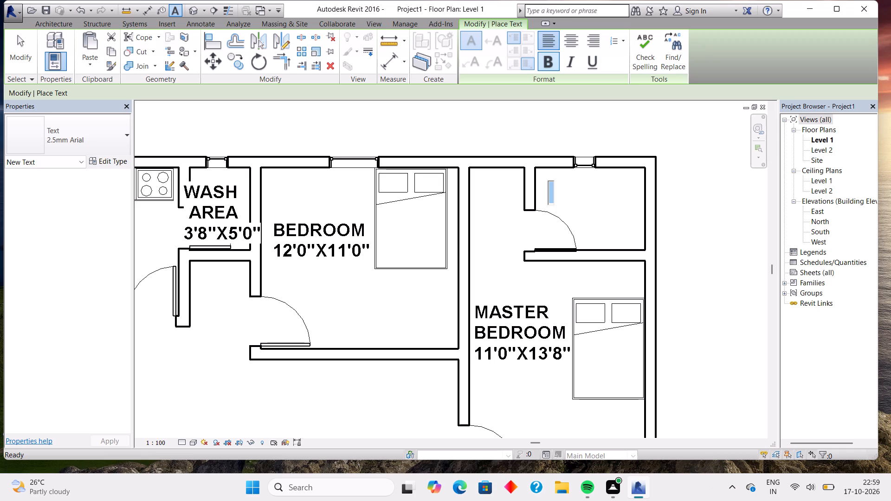
pyautogui.write('LER')
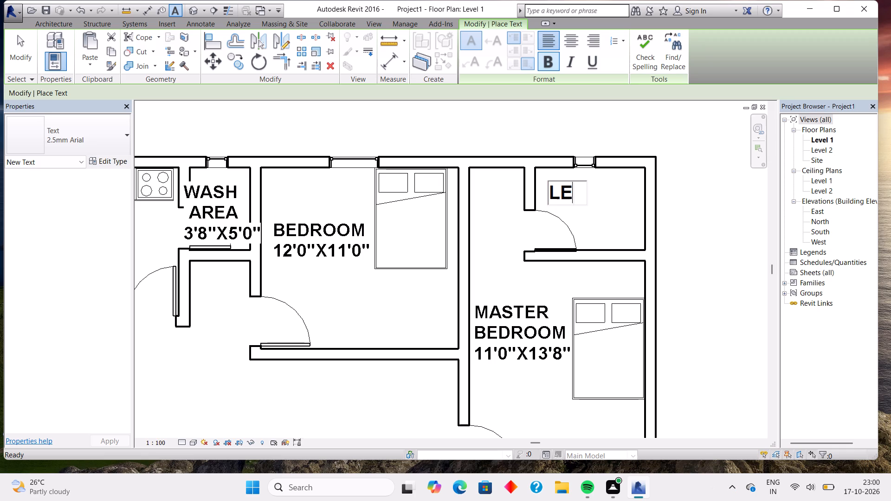
pyautogui.press('BackSpace')
pyautogui.press('BackSpace')
pyautogui.press('BackSpace')
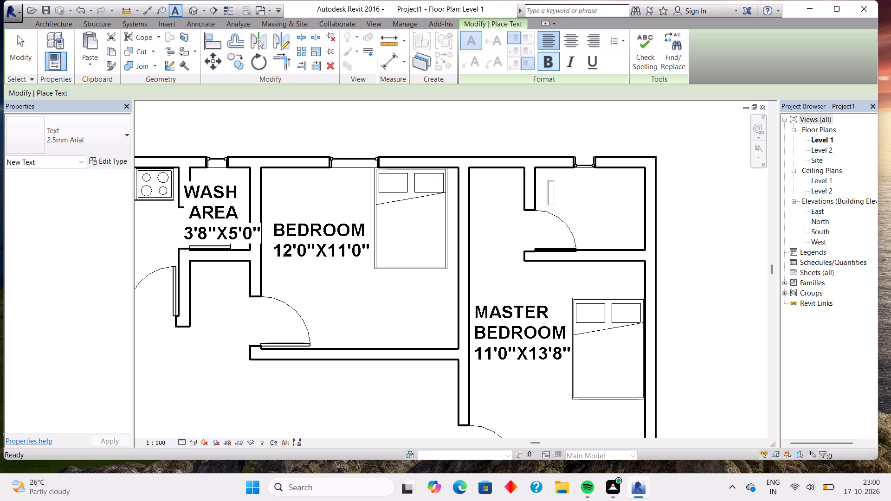
pyautogui.write('BETH')
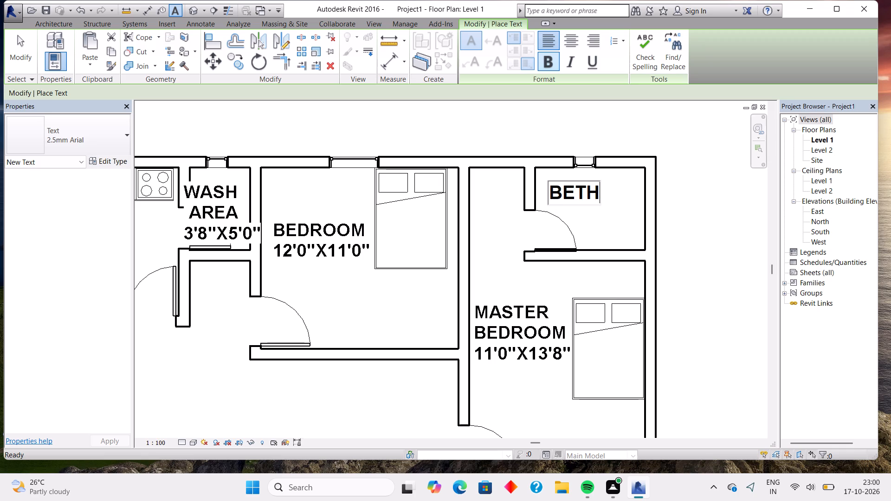
pyautogui.write('TOOM')
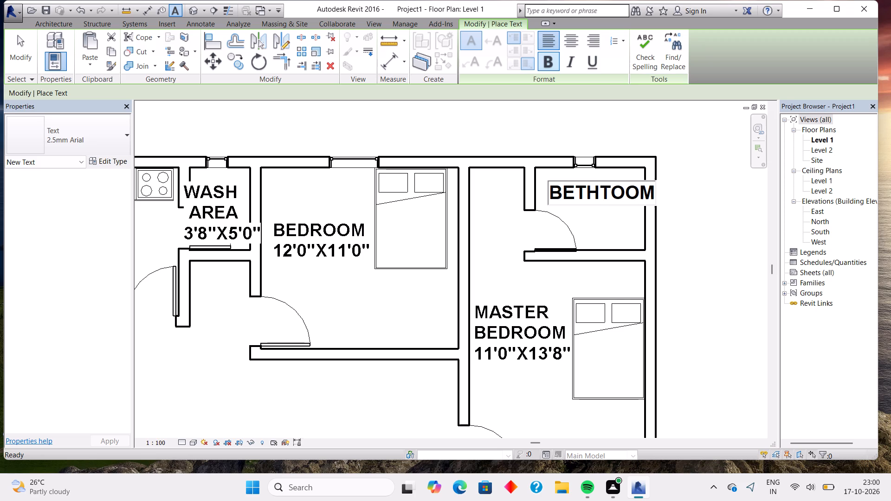
pyautogui.press('BackSpace')
pyautogui.press('BackSpace')
pyautogui.press('BackSpace')
pyautogui.press('BackSpace')
pyautogui.press('BackSpace')
pyautogui.press('BackSpace')
pyautogui.press('BackSpace')
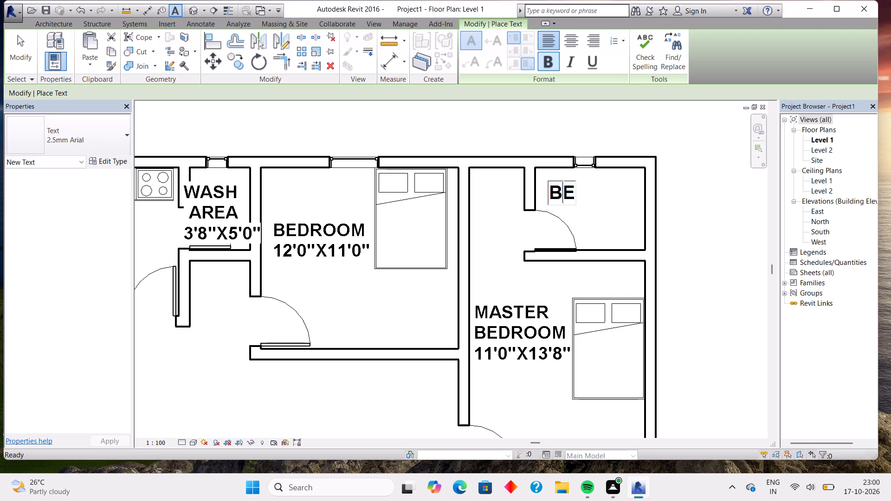
pyautogui.write('ATHROOM')
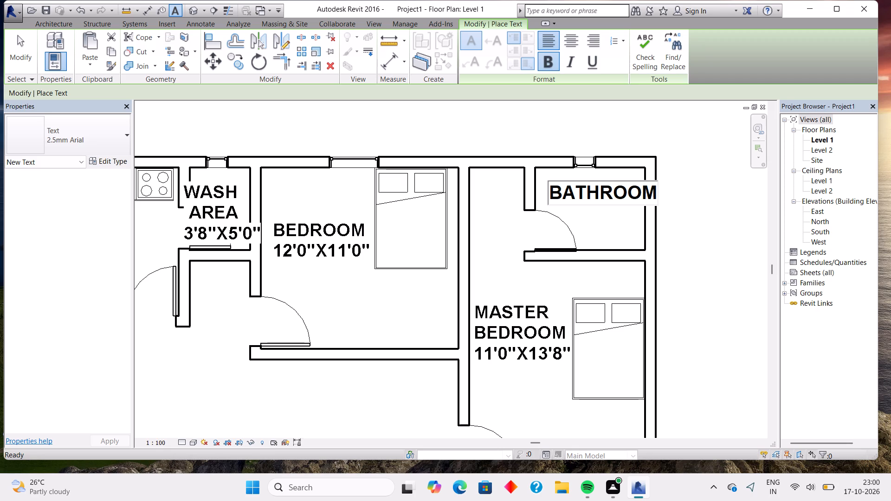
pyautogui.click(674, 214)
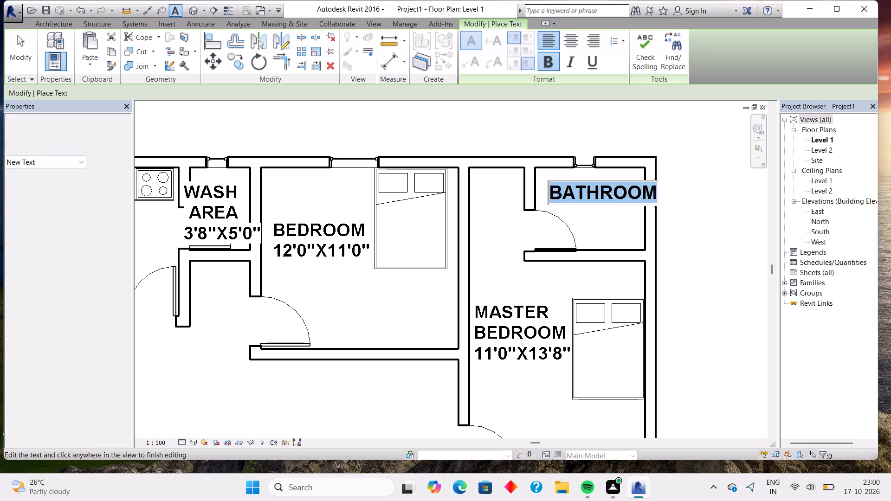
pyautogui.click(681, 220)
pyautogui.press('Escape')
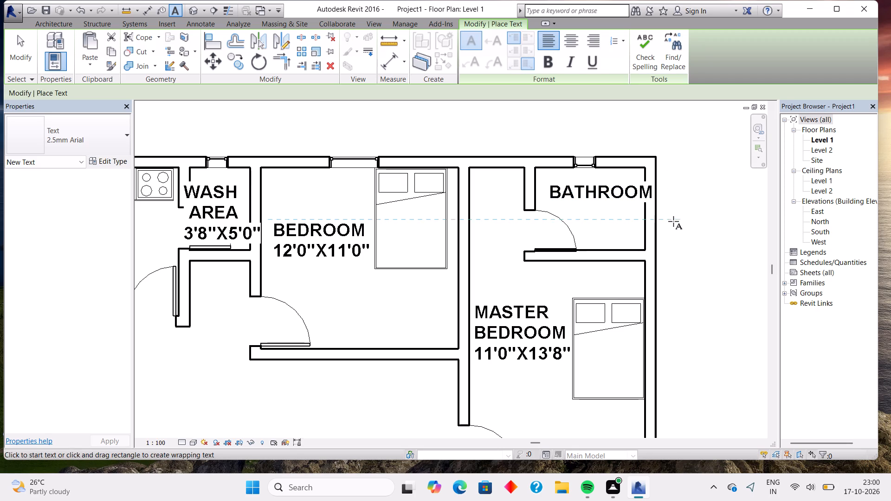
pyautogui.press('Escape')
# Nudge the BATHROOM label west and slightly north so it fits between the small room's side walls.
pyautogui.click(630, 195)
pyautogui.press('Left')
pyautogui.press('Left')
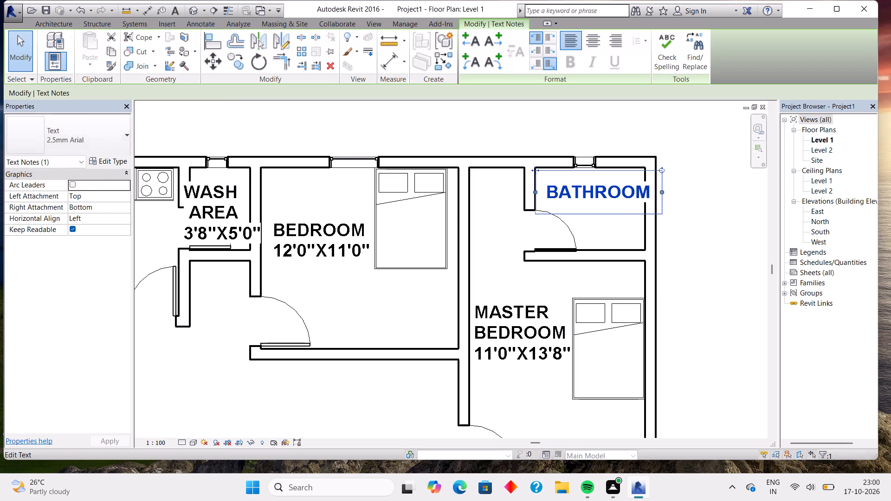
pyautogui.press('Left')
pyautogui.press('Left')
pyautogui.press('Up')
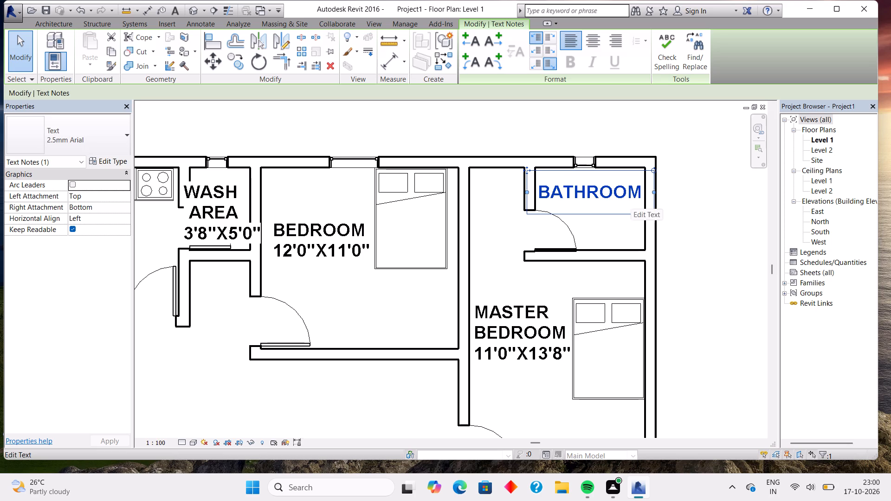
pyautogui.press('Up')
pyautogui.press('Left')
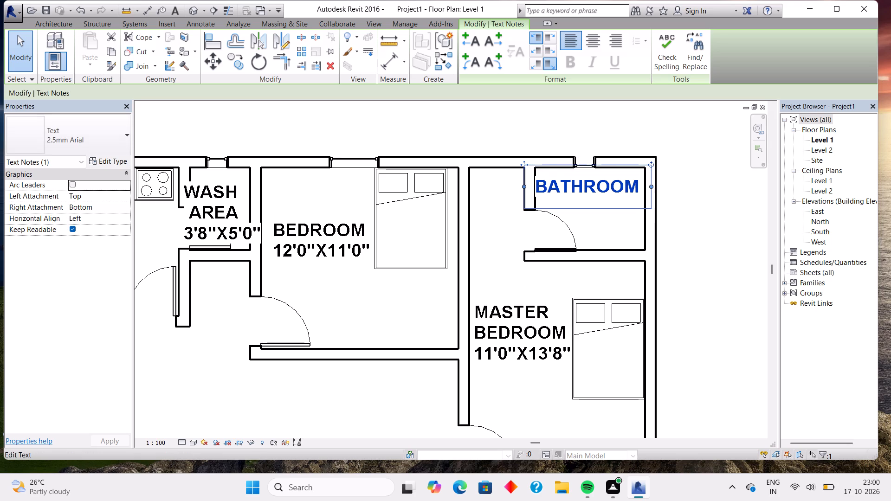
pyautogui.press('Escape')
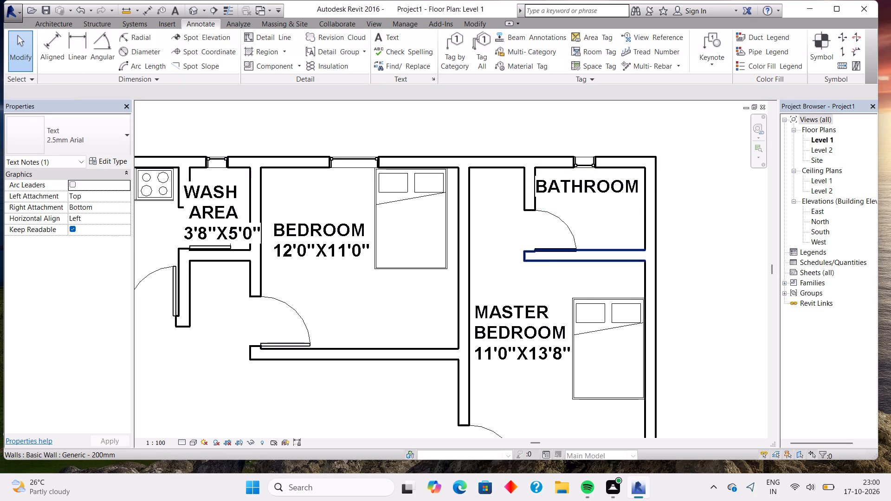
# Place an M_Bed-Box 1346 x 1880mm - Double in the southeast room, head toward the west wall, about 5'6" south of the north wall.
pyautogui.scroll(-6, 620, 264)
pyautogui.moveTo(621, 285); pyautogui.dragTo(589, 114, button='middle')
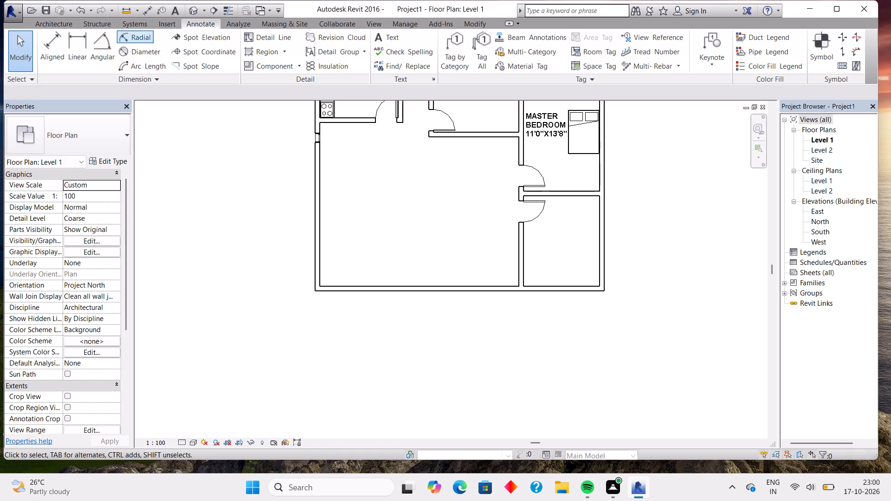
pyautogui.click(72, 27)
pyautogui.click(140, 45)
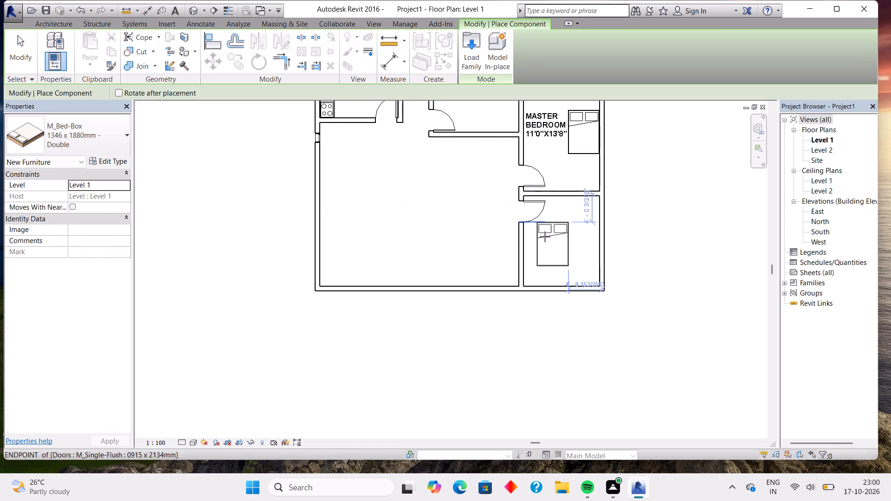
pyautogui.press('space')
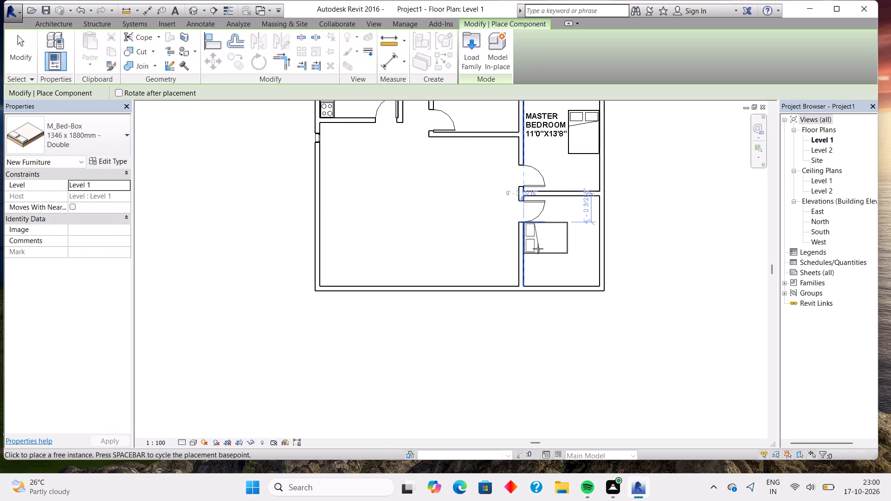
pyautogui.press('space')
pyautogui.press('space')
pyautogui.press('space')
pyautogui.press('space')
pyautogui.press('space')
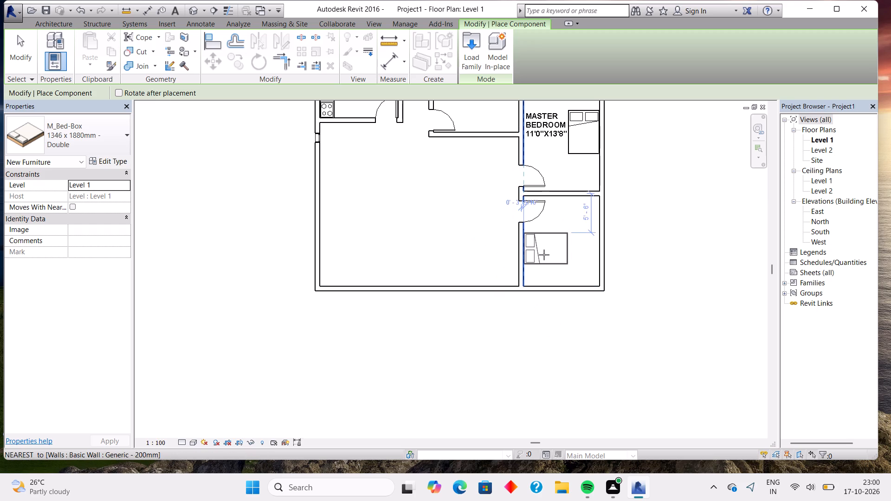
pyautogui.press('space')
pyautogui.press('space')
pyautogui.press('space')
pyautogui.press('space')
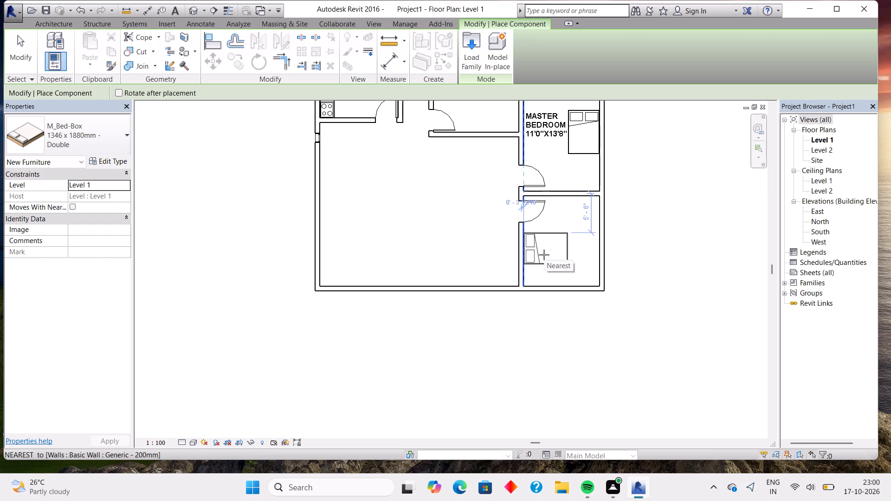
pyautogui.click(547, 257)
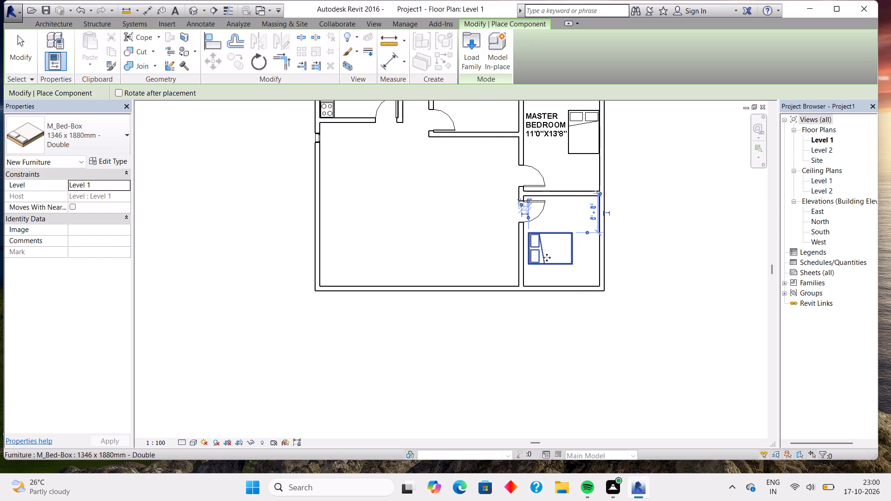
pyautogui.press('Escape')
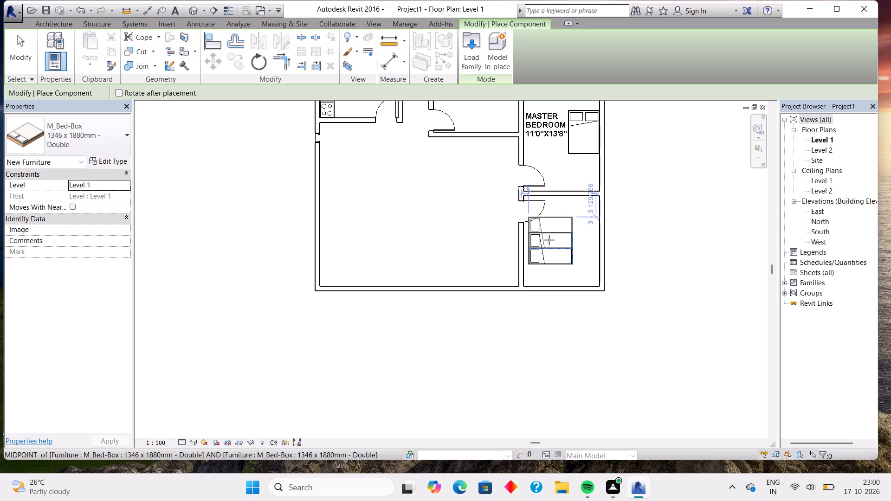
pyautogui.press('Escape')
# Nudge the southeast room's bed south to about 7'3" from the room's north wall.
pyautogui.scroll(-4, 549, 240)
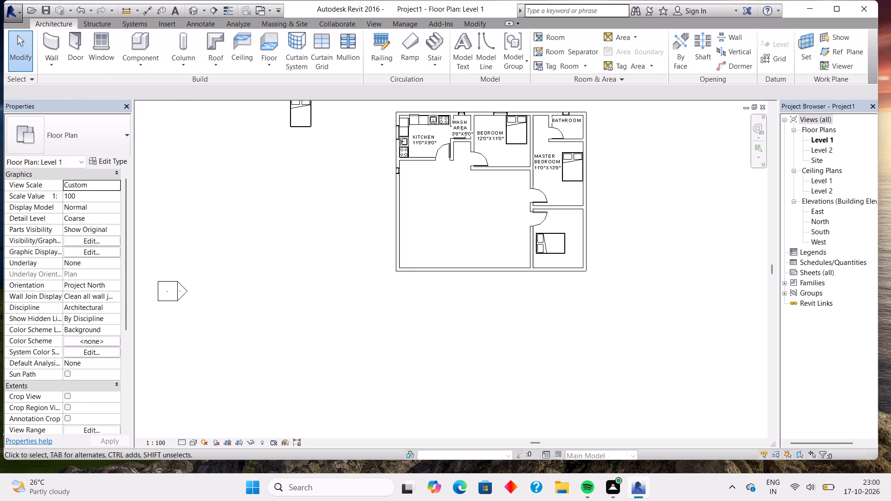
pyautogui.scroll(8, 555, 223)
pyautogui.click(549, 248)
pyautogui.press('Down')
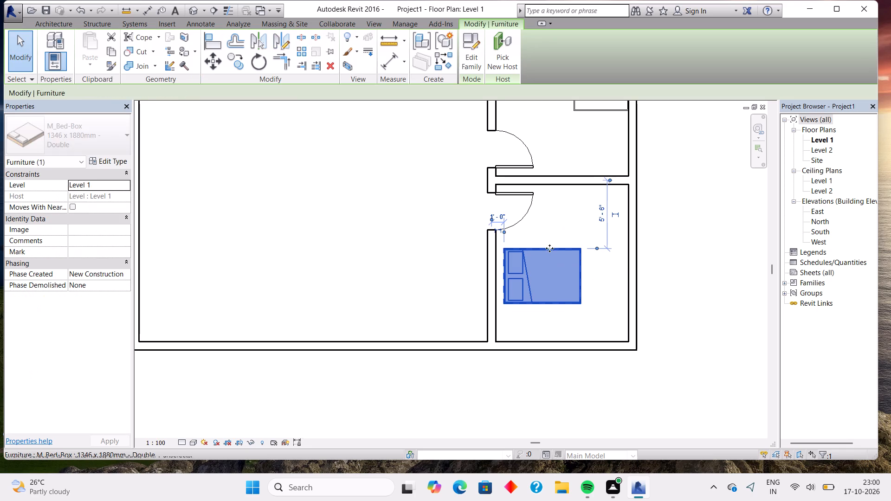
pyautogui.press('Down')
pyautogui.press('Down')
pyautogui.press('Down')
pyautogui.press('Down')
pyautogui.press('Down')
pyautogui.press('Down')
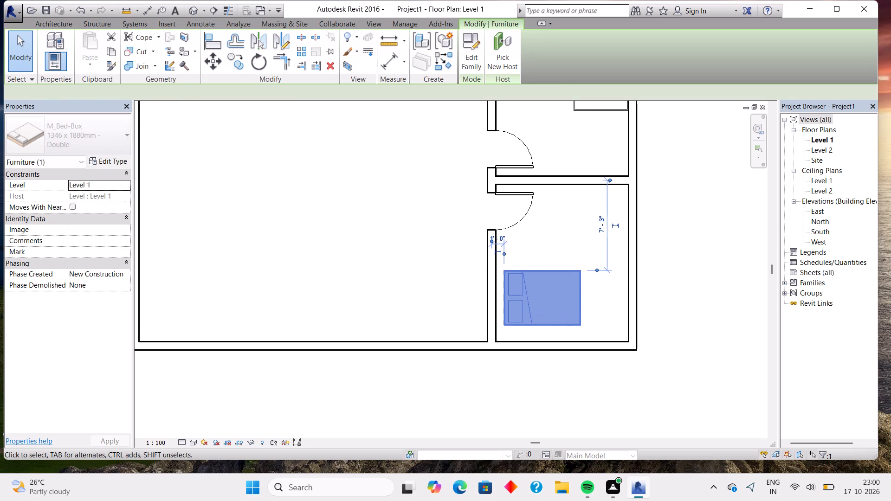
pyautogui.press('Escape')
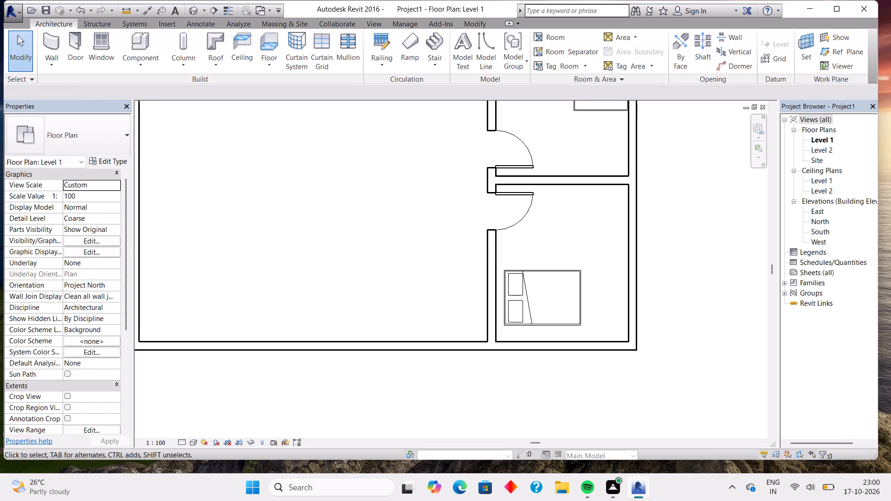
# Add a bold 2.5mm Arial label in the southeast room, north of the bed, reading BEDROOM with 11'0"X12'8" on a second line.
pyautogui.click(194, 21)
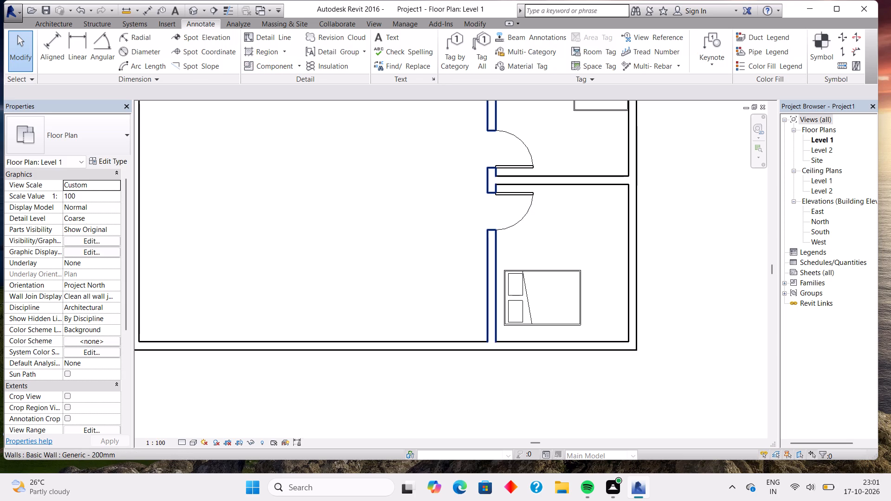
pyautogui.click(401, 35)
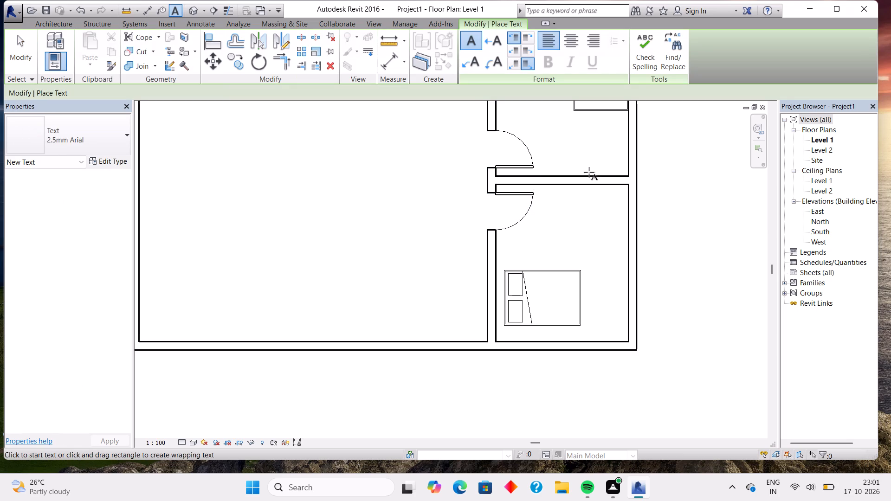
pyautogui.click(555, 207)
pyautogui.click(556, 64)
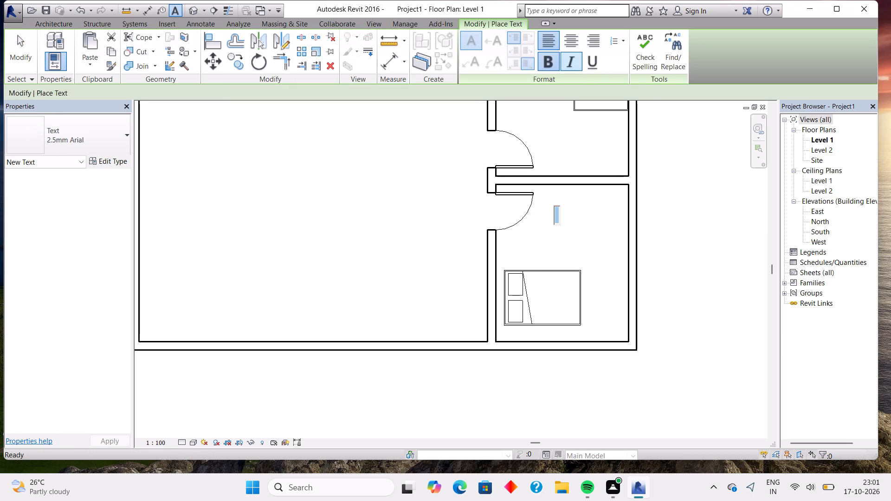
pyautogui.write('BEDROOM')
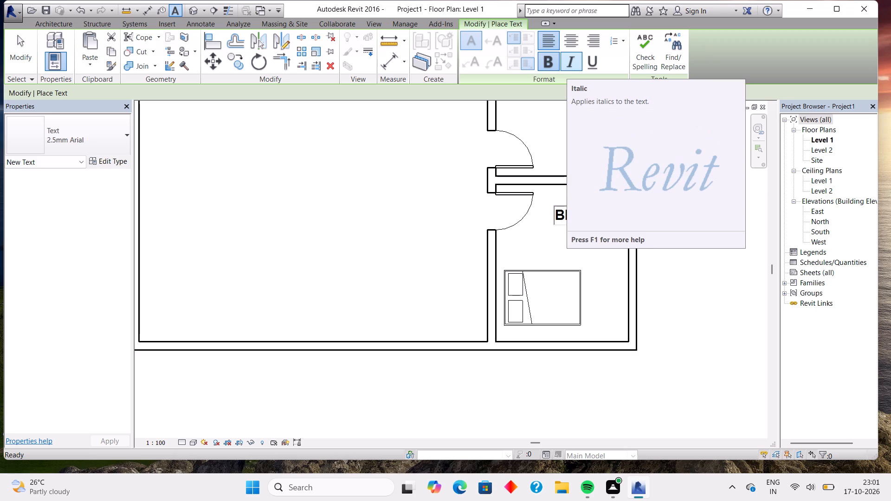
pyautogui.press('Return')
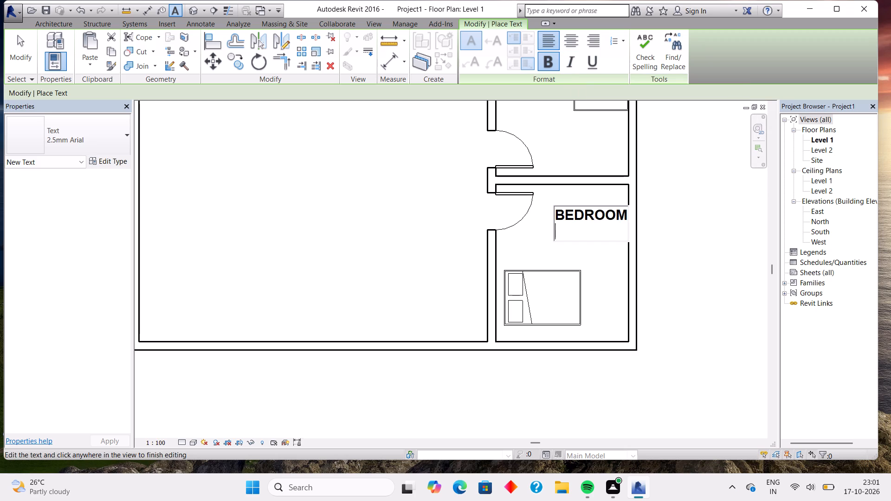
pyautogui.write('11')
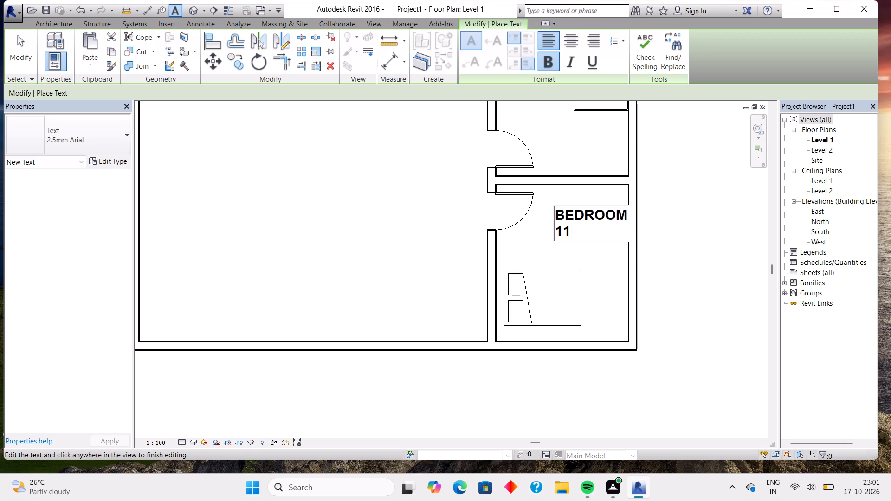
pyautogui.write("'0")
pyautogui.hotkey('shift', '"')
pyautogui.write('X2')
pyautogui.press('BackSpace')
pyautogui.write('12')
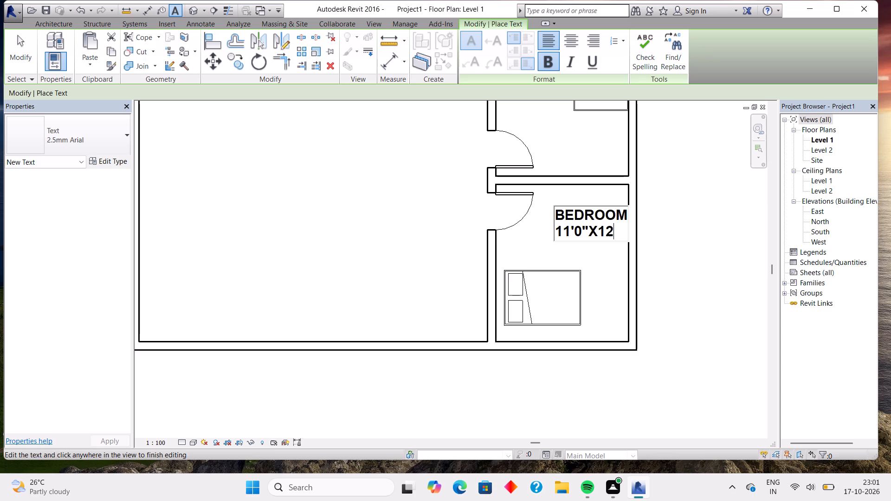
pyautogui.press("'")
pyautogui.hotkey('shift', '"')
pyautogui.press('BackSpace')
pyautogui.press('8')
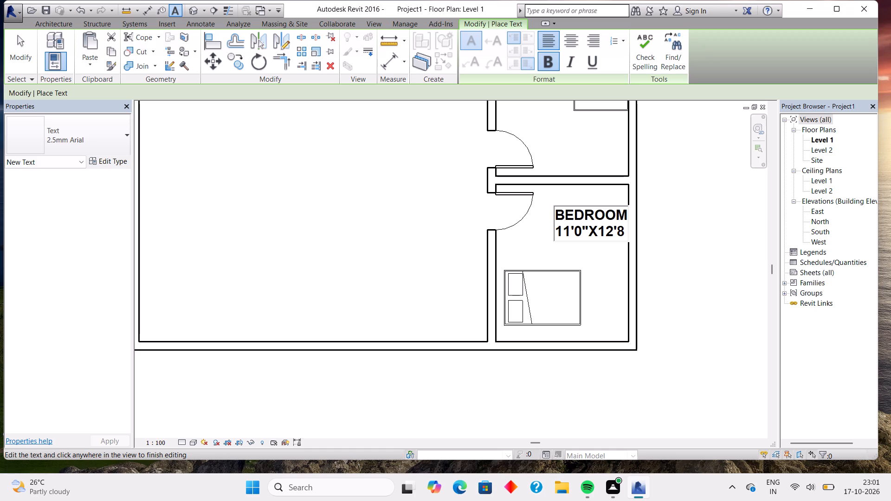
pyautogui.hotkey('shift', '"')
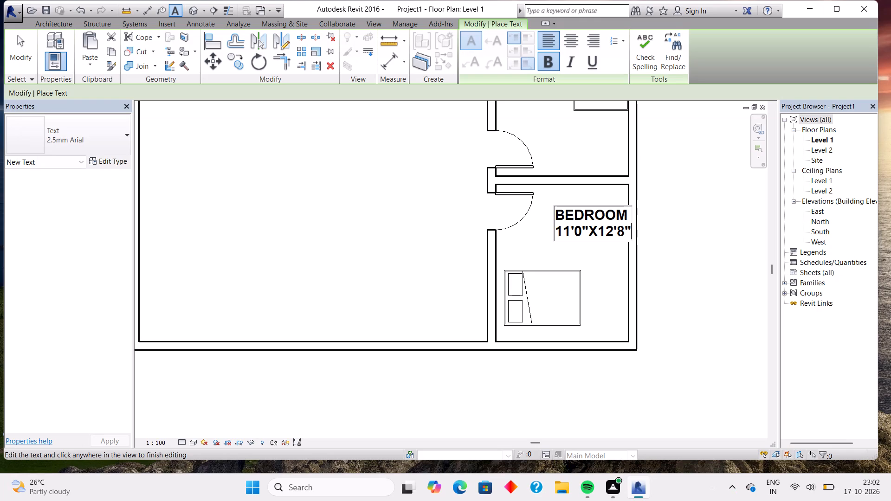
pyautogui.click(665, 267)
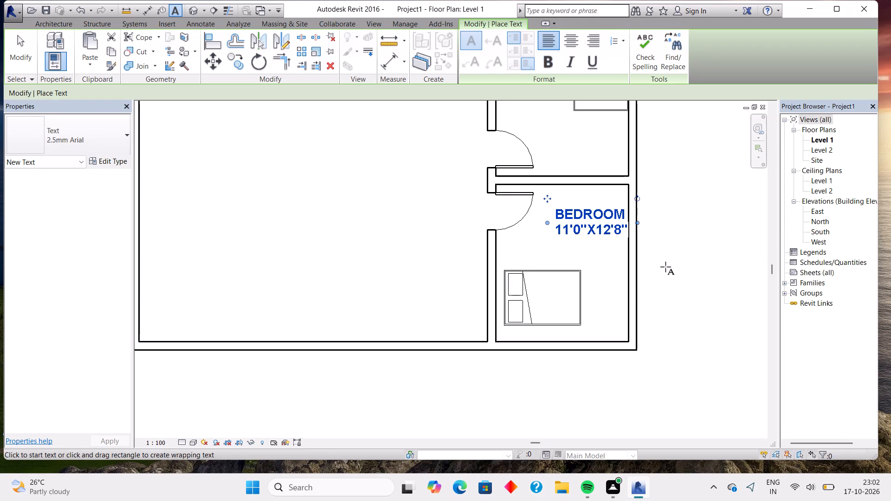
pyautogui.click(665, 267)
pyautogui.press('Escape')
pyautogui.press('Escape')
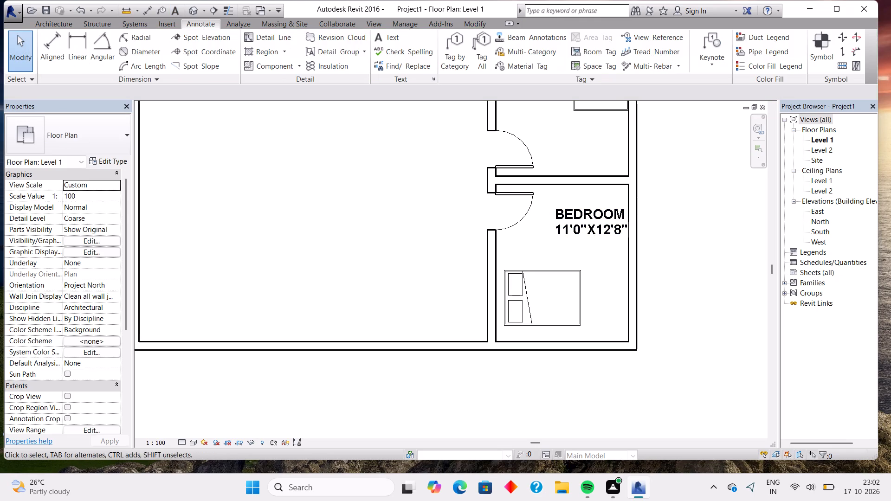
# Nudge the southeast room's BEDROOM label west so it fits between the door swing and the east wall.
pyautogui.click(606, 233)
pyautogui.press('Left')
pyautogui.press('Left')
pyautogui.press('Left')
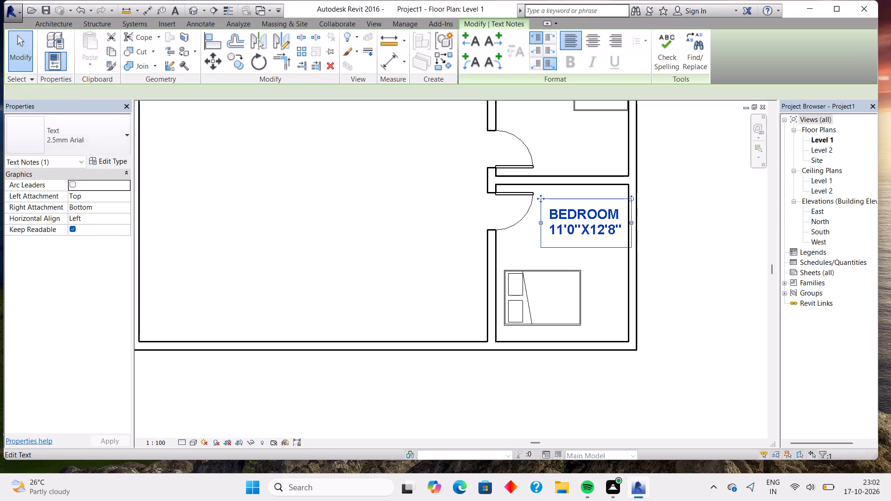
pyautogui.press('Left')
pyautogui.press('Left')
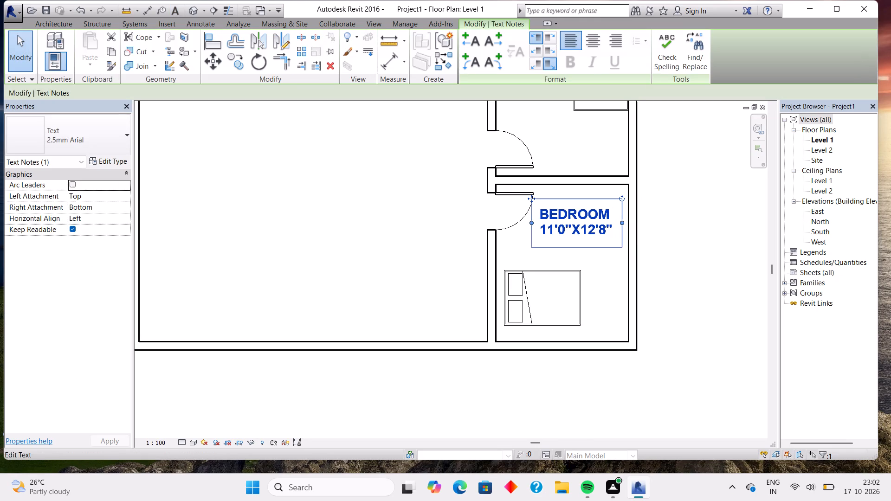
pyautogui.press('Right')
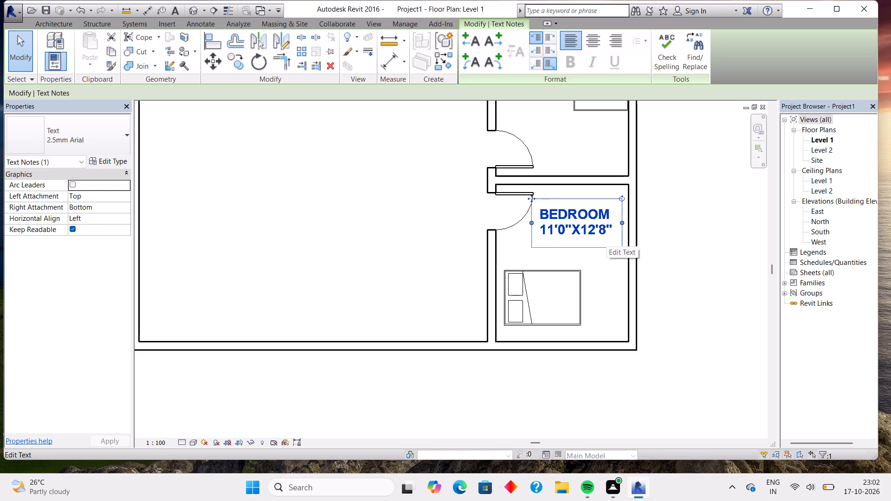
pyautogui.press('Escape')
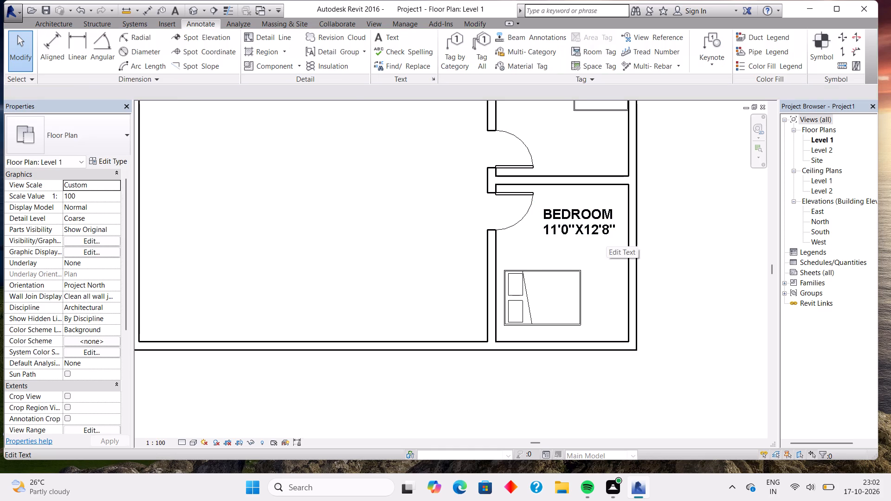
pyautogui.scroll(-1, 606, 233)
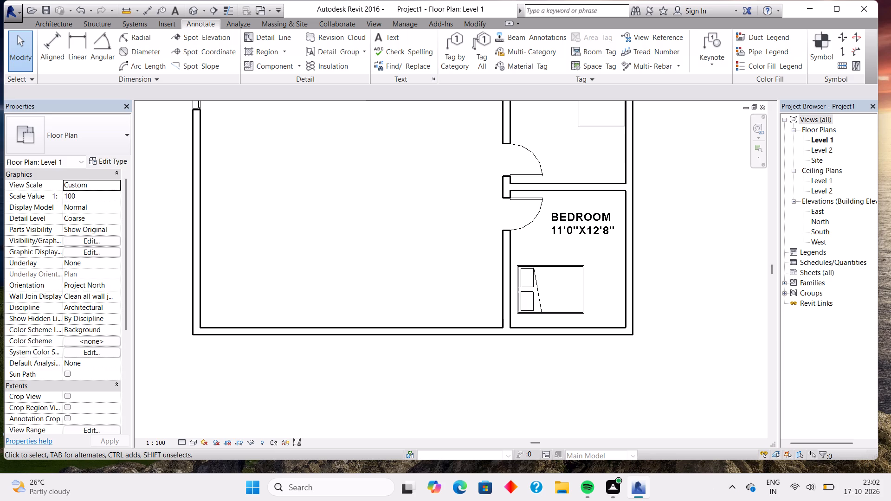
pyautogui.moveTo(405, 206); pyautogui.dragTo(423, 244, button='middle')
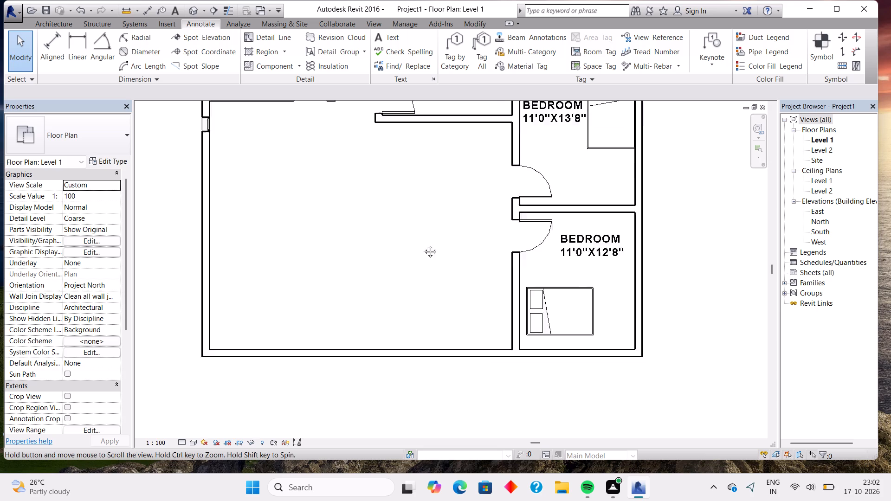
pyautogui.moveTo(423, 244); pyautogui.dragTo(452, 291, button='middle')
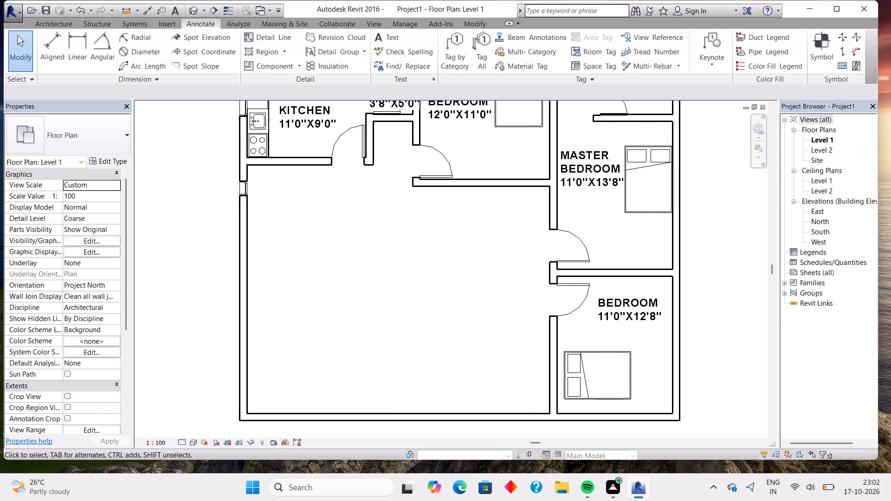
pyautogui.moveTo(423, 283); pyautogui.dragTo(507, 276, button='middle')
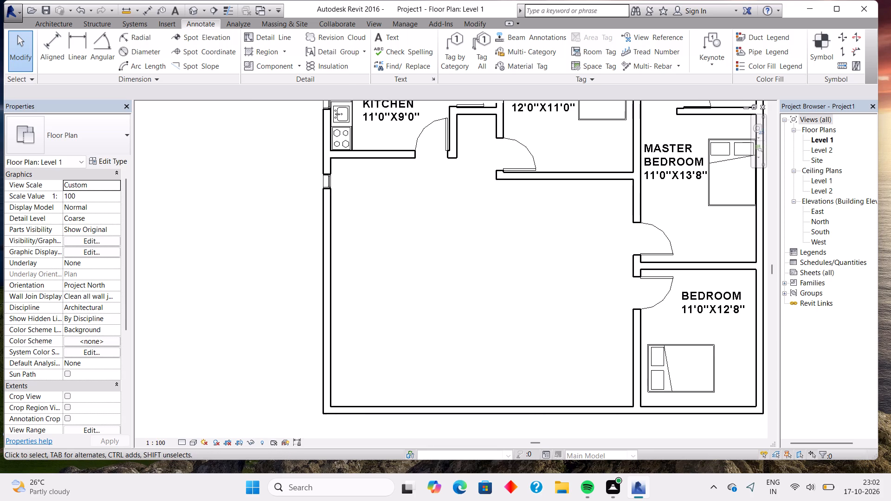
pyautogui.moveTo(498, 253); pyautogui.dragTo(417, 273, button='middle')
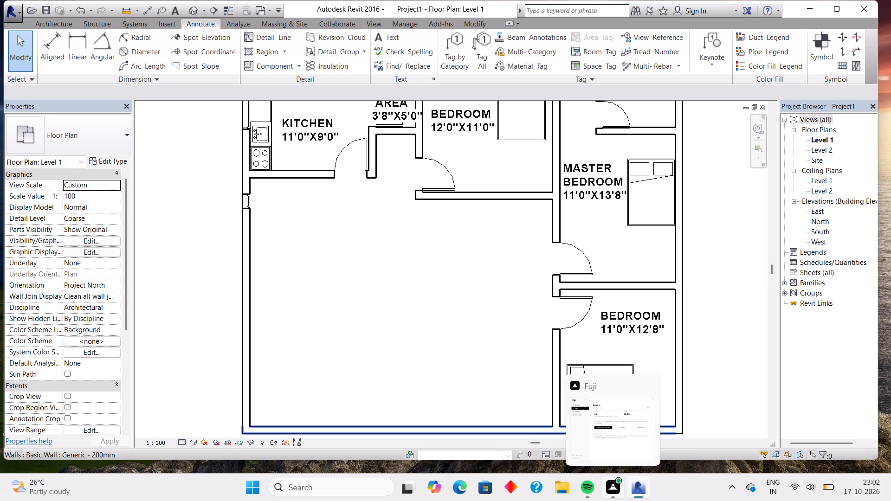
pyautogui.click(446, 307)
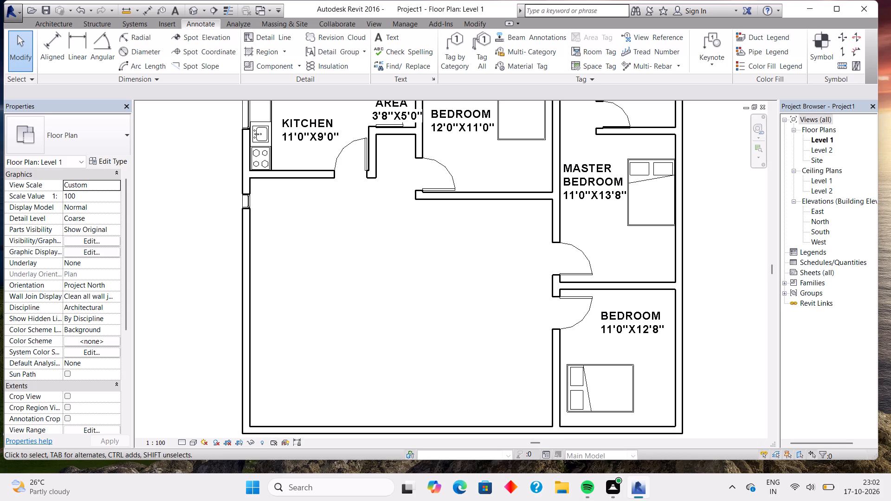
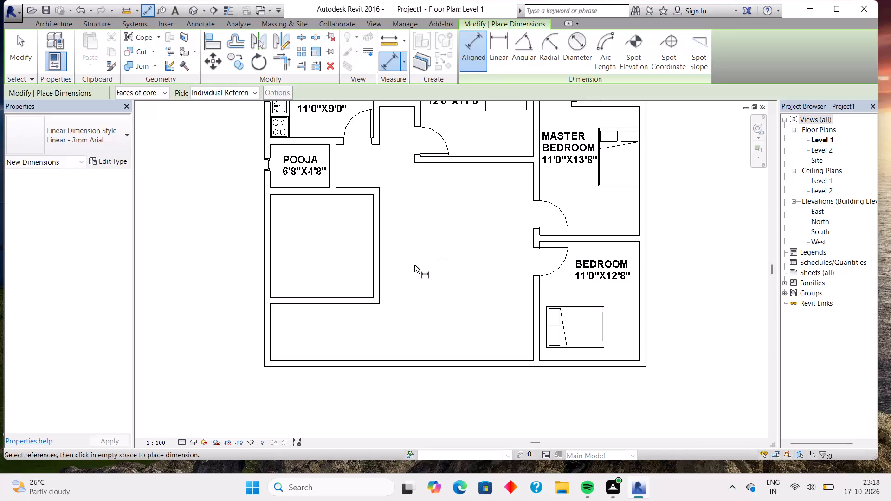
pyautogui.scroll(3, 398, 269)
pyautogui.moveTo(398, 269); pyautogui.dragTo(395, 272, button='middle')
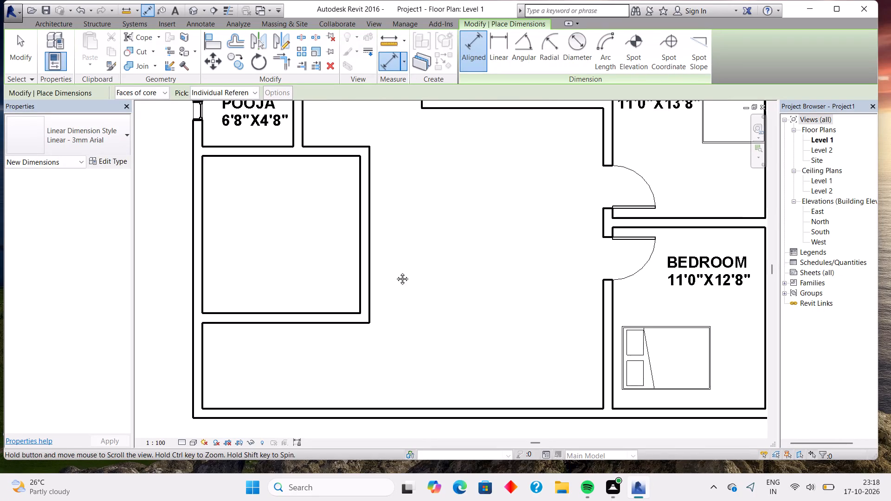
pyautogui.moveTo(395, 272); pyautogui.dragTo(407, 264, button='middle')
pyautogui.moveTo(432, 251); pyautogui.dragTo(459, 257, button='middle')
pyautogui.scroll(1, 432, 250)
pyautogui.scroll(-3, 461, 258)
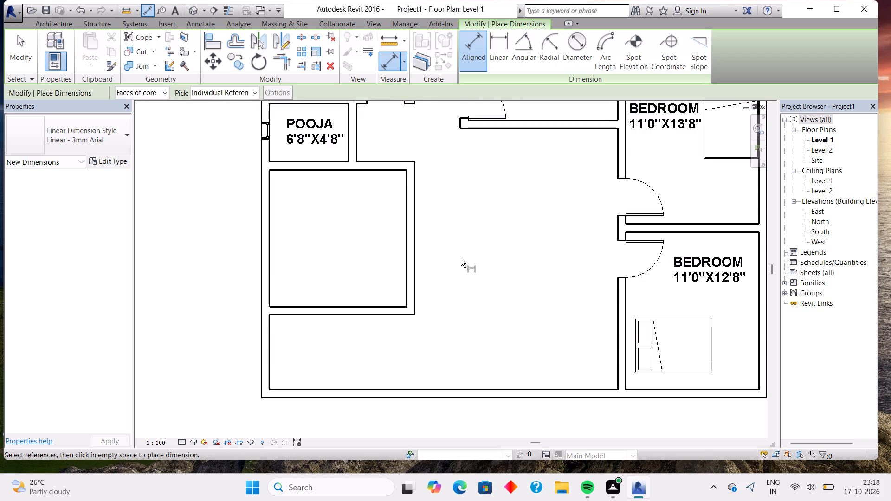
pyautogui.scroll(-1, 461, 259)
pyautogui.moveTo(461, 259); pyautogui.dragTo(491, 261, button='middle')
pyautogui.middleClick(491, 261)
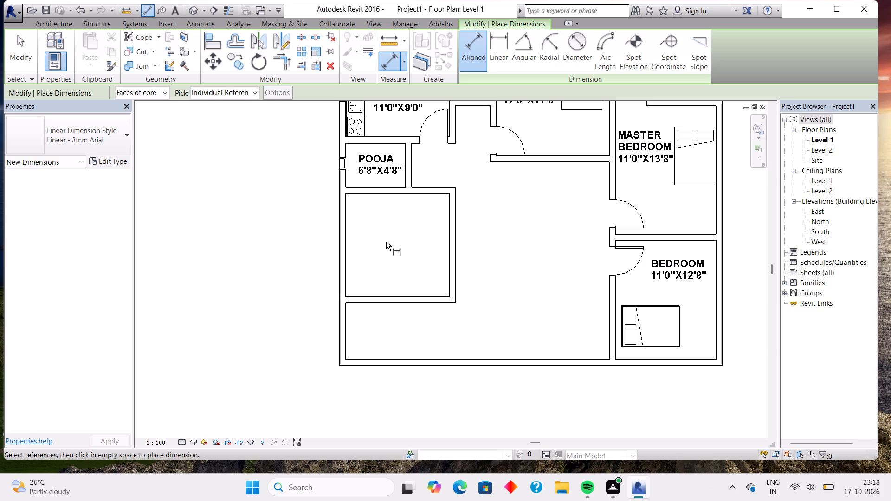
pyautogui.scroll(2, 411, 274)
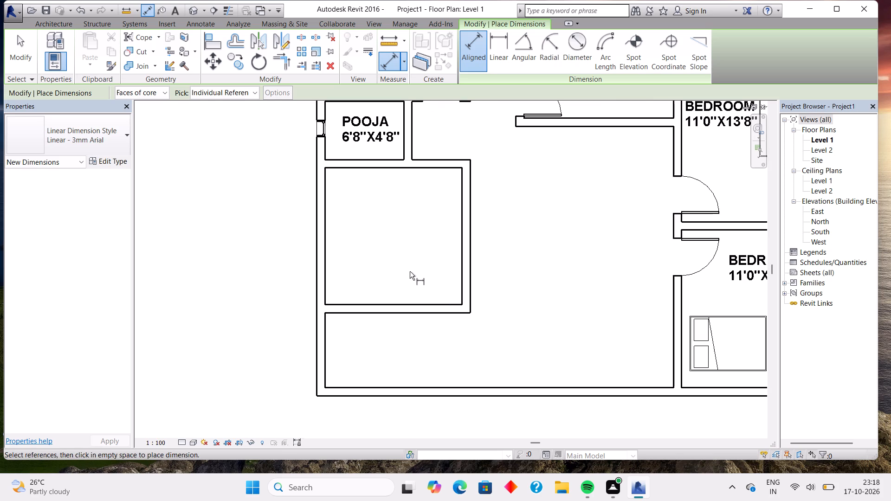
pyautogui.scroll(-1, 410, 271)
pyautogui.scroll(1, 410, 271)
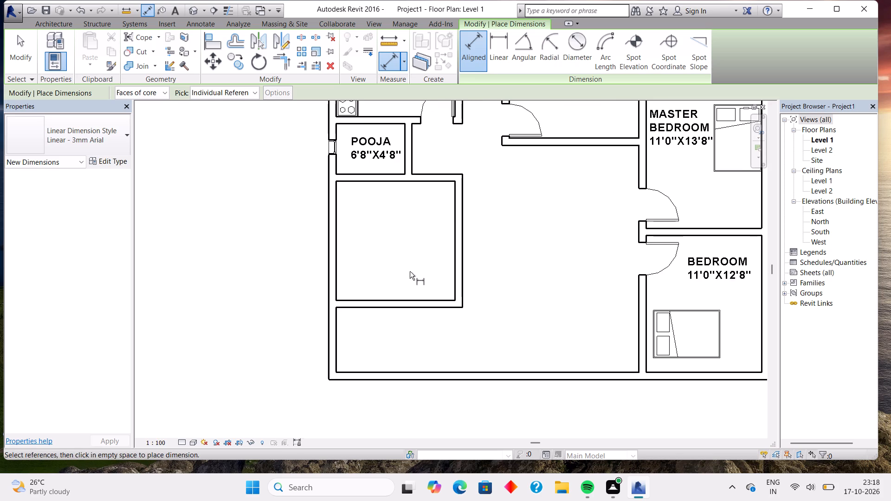
# Draw a Generic - 200mm wall about 16'8" long, east from the enclosed west room's southeast corner to the southeast bedroom's west wall.
pyautogui.click(47, 19)
pyautogui.click(51, 22)
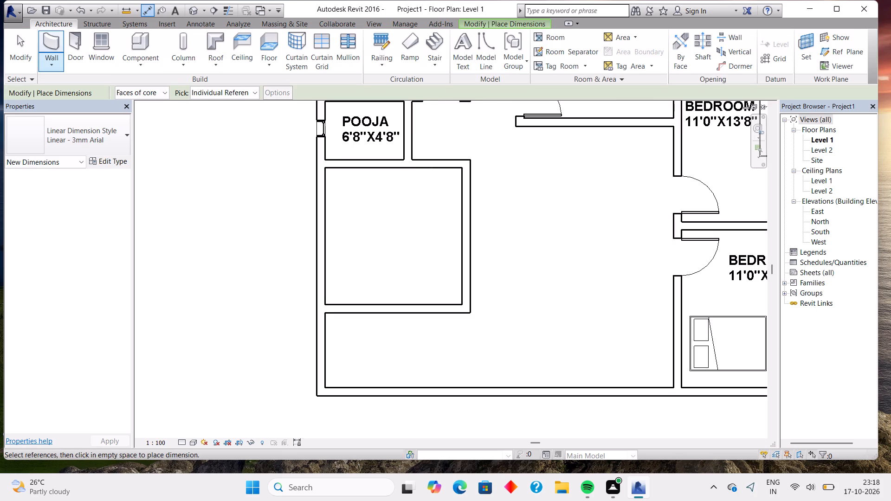
pyautogui.click(49, 39)
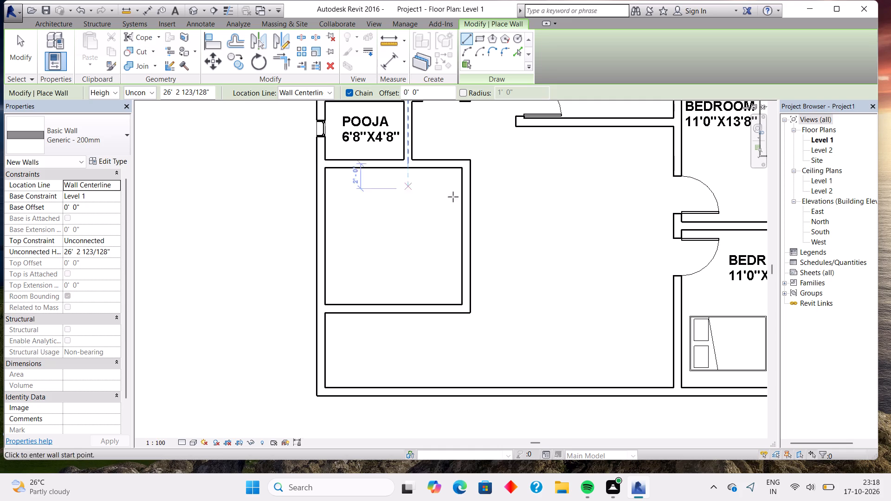
pyautogui.moveTo(543, 206); pyautogui.dragTo(467, 206, button='middle')
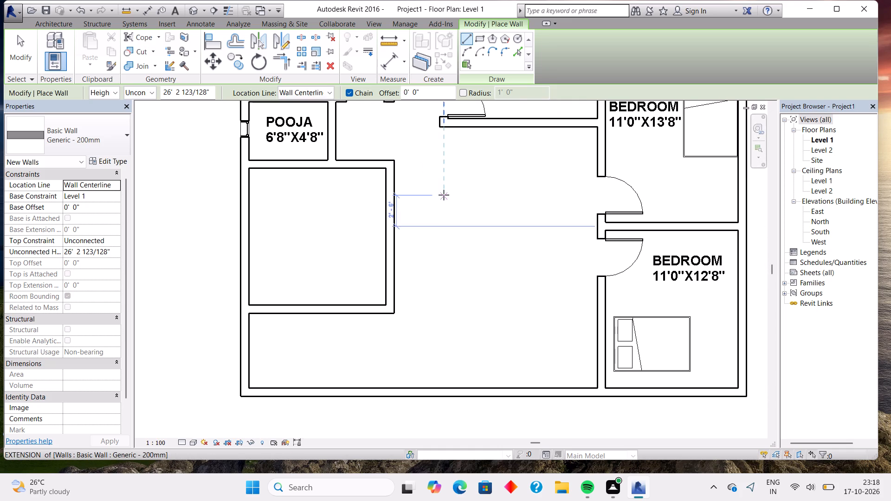
pyautogui.moveTo(479, 230); pyautogui.dragTo(438, 227, button='middle')
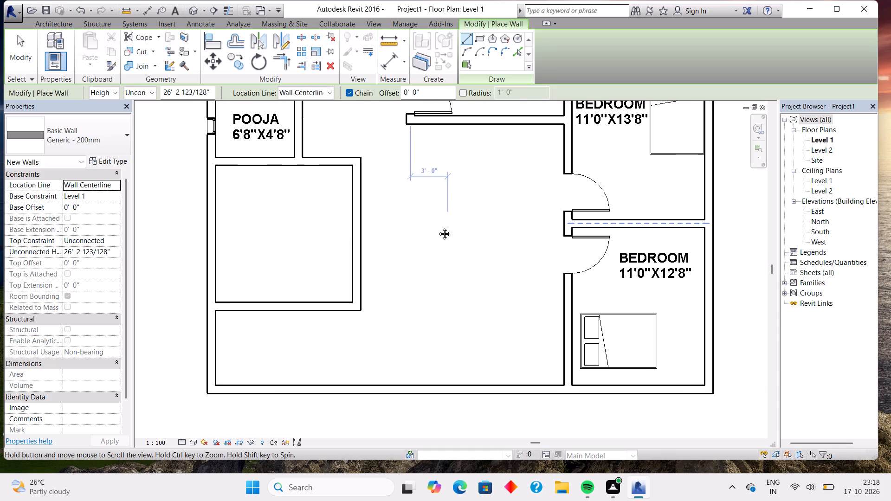
pyautogui.moveTo(438, 227); pyautogui.dragTo(434, 226, button='middle')
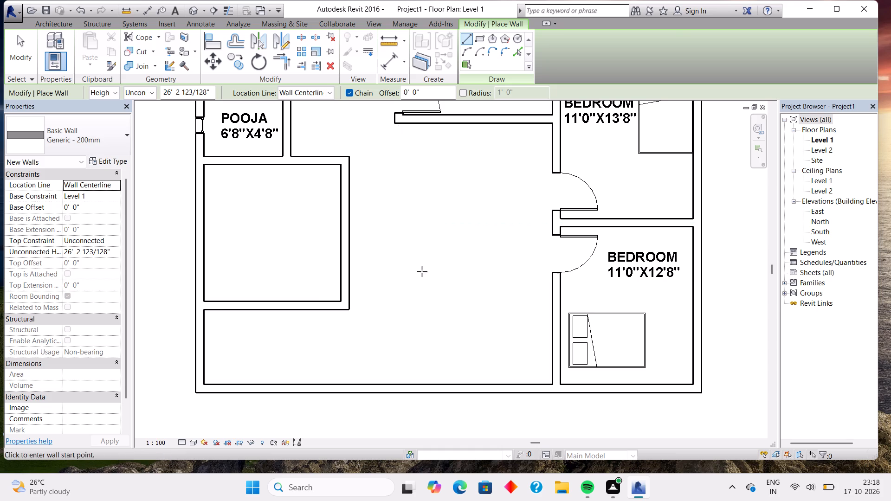
pyautogui.click(347, 308)
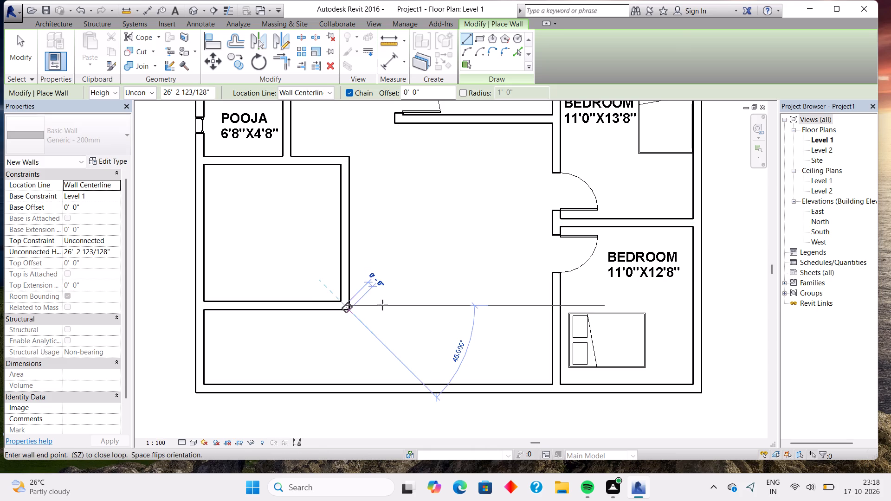
pyautogui.click(550, 305)
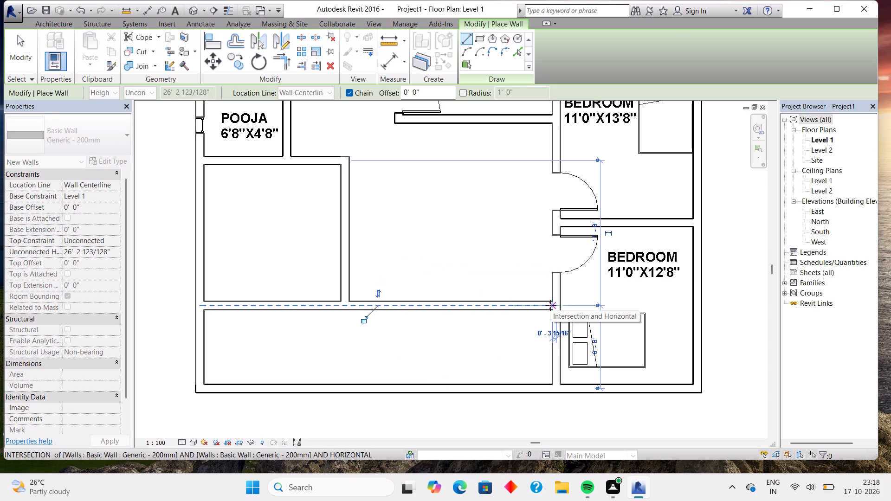
pyautogui.press('Escape')
# Place an M_Single-Flush 0864 x 2032mm door in the north wall of the room south of POOJA, hinged east and swinging into that room.
pyautogui.scroll(-2, 496, 337)
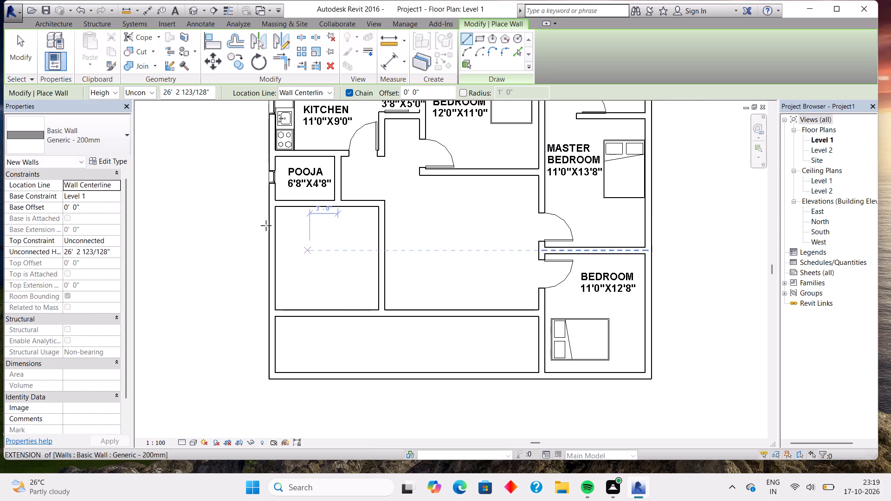
pyautogui.click(54, 24)
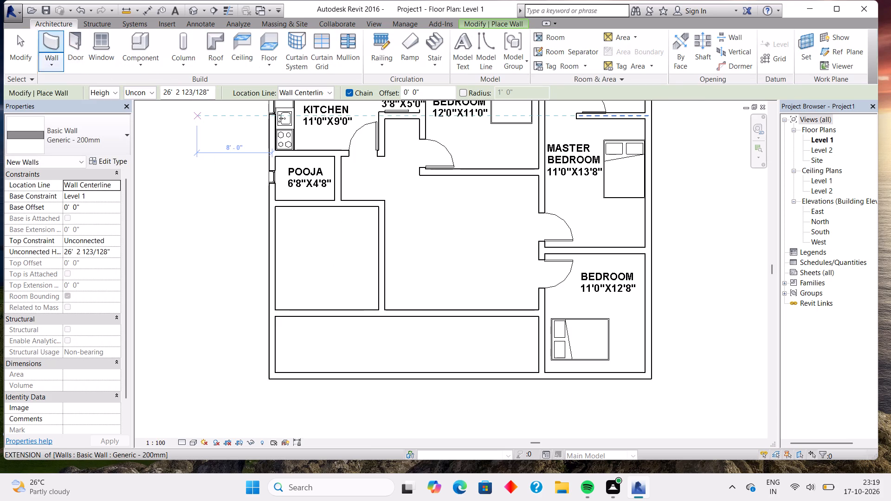
pyautogui.click(77, 41)
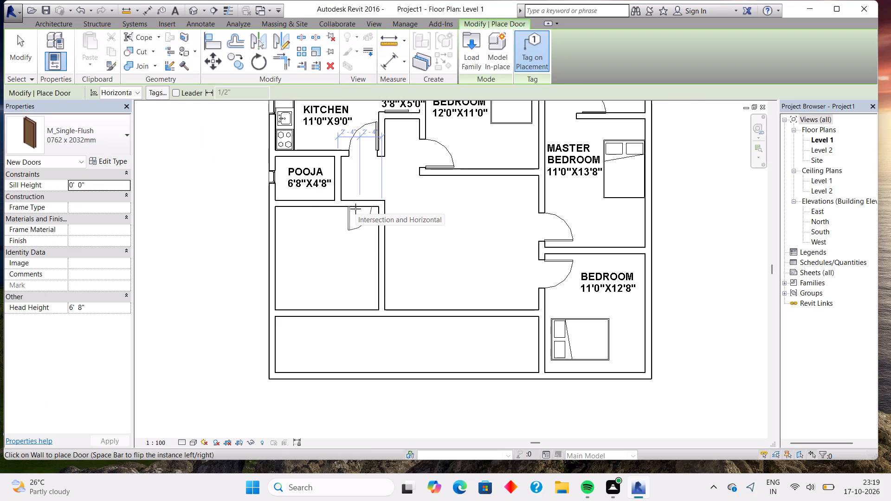
pyautogui.press('space')
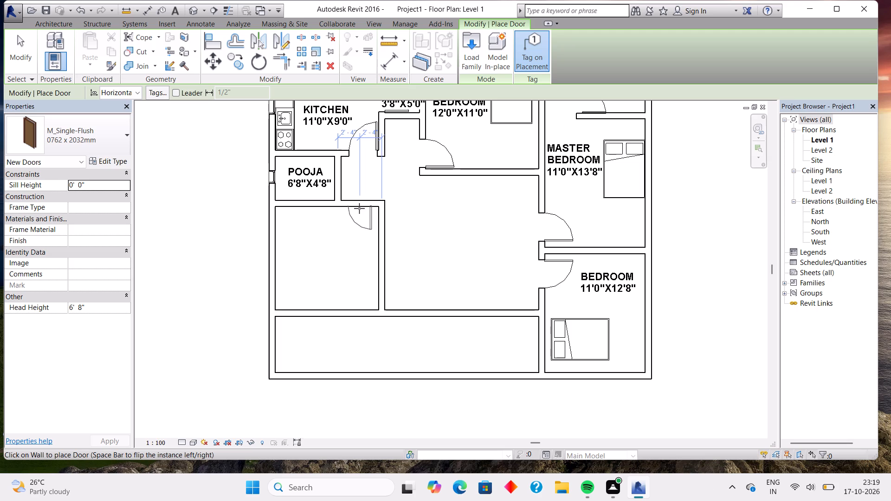
pyautogui.click(116, 142)
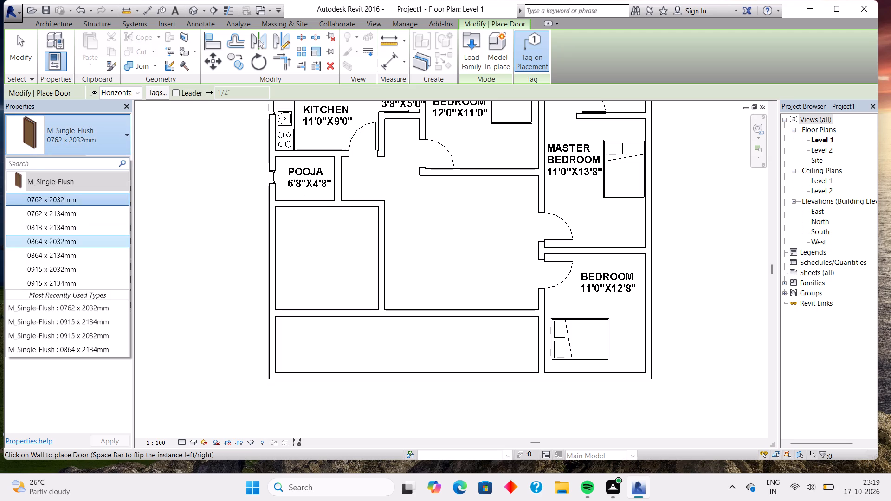
pyautogui.click(99, 247)
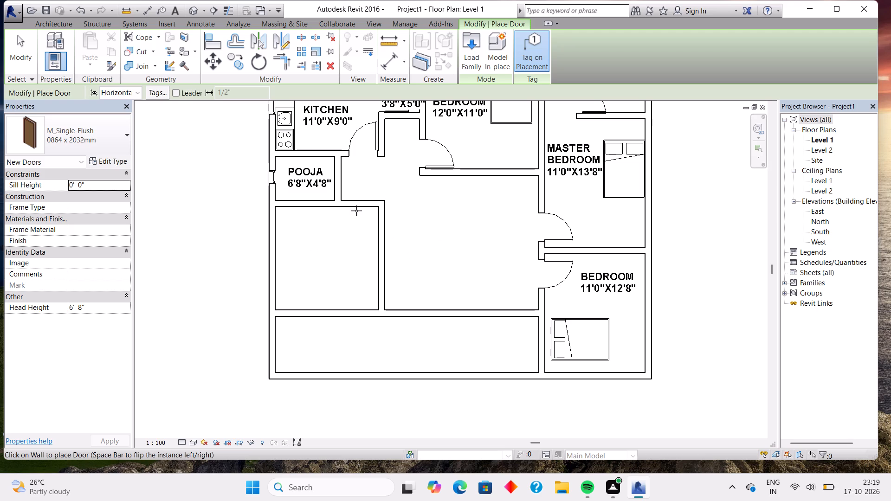
pyautogui.press('space')
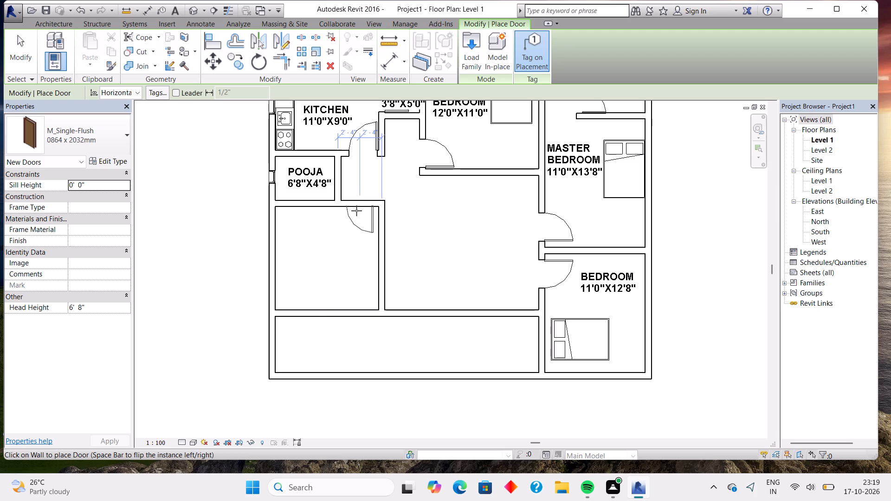
pyautogui.click(356, 211)
pyautogui.press('Escape')
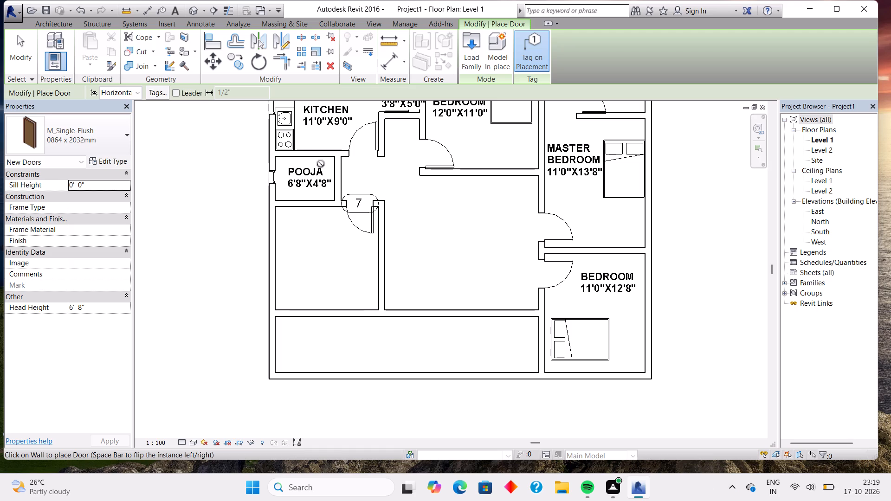
# Place an M_Single-Flush 0762 x 2032mm door in the kitchen–POOJA wall, about 2'0" from its east end, hinged east and swinging into POOJA.
pyautogui.click(97, 139)
pyautogui.click(91, 202)
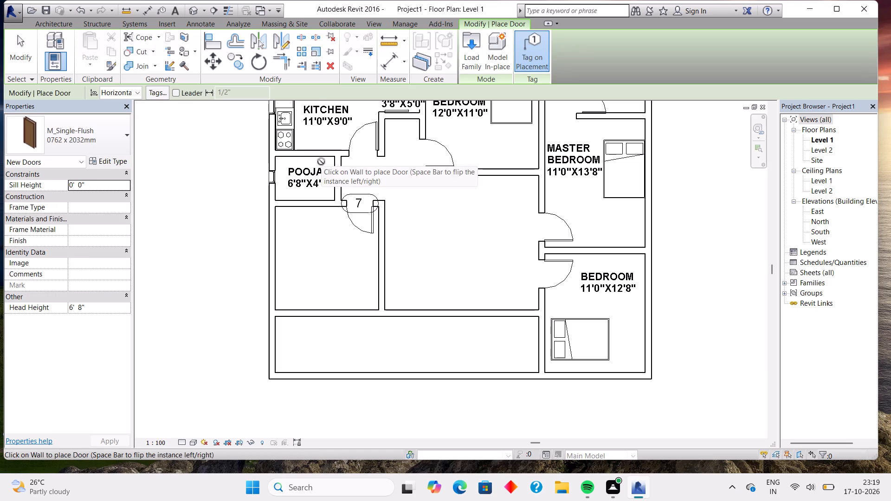
pyautogui.press('space')
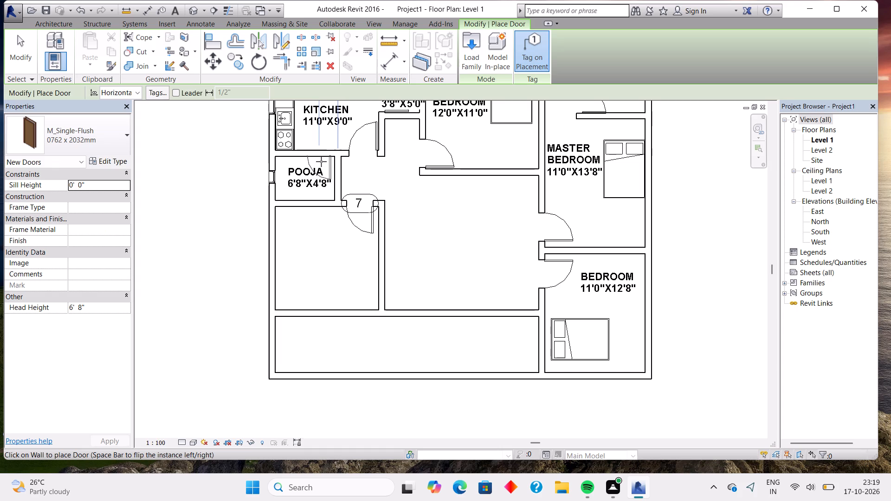
pyautogui.click(321, 161)
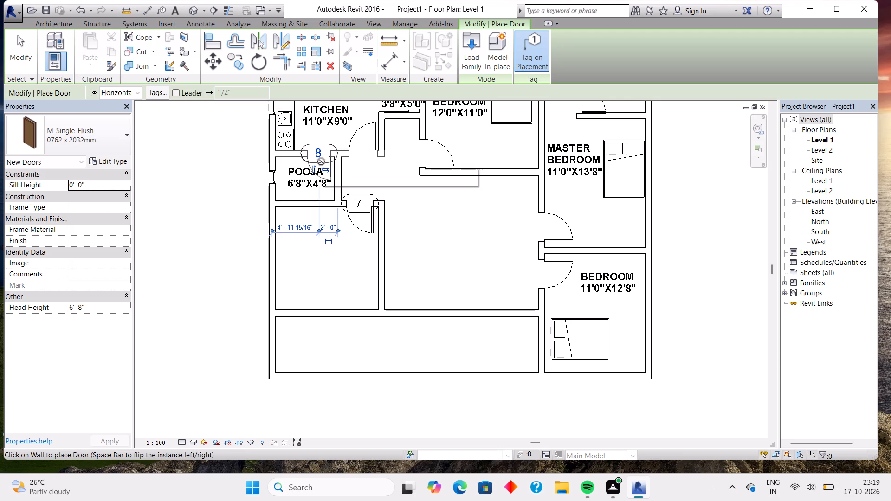
pyautogui.press('Escape')
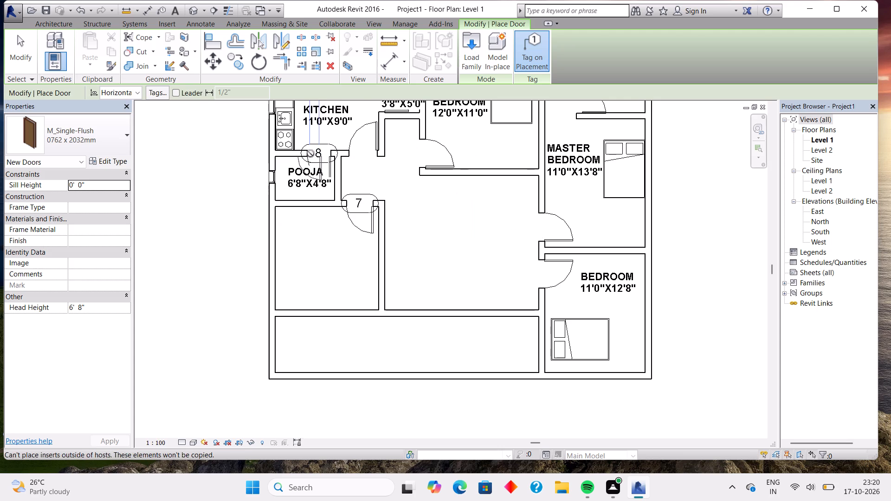
pyautogui.press('Escape')
# Delete the door tags from the new POOJA door and the new door of the room south of it.
pyautogui.click(321, 142)
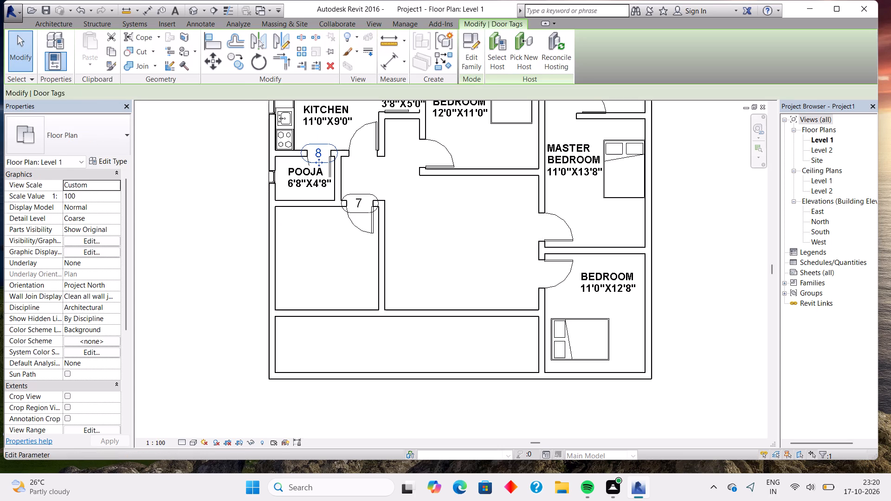
pyautogui.press('Delete')
pyautogui.click(352, 193)
pyautogui.press('Delete')
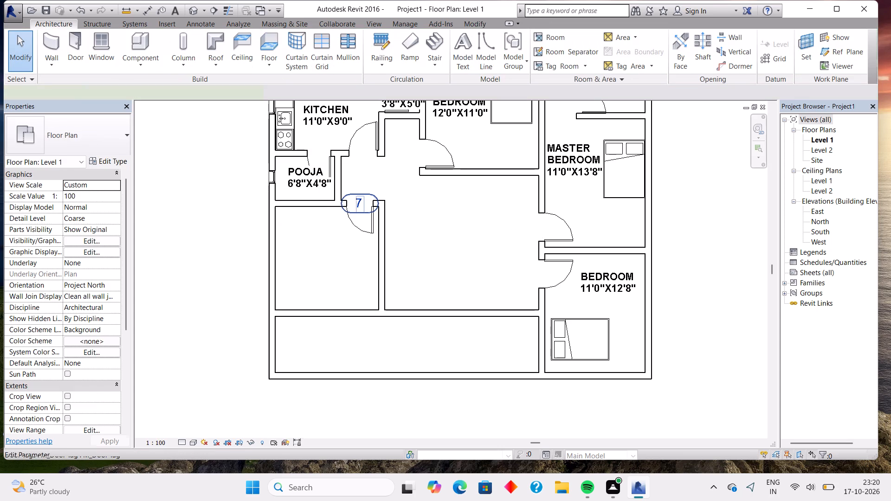
# Load the M_Door-Double-Flush_Panel-Double-Acting family from the US Metric Doors library for door placement.
pyautogui.scroll(-1, 374, 219)
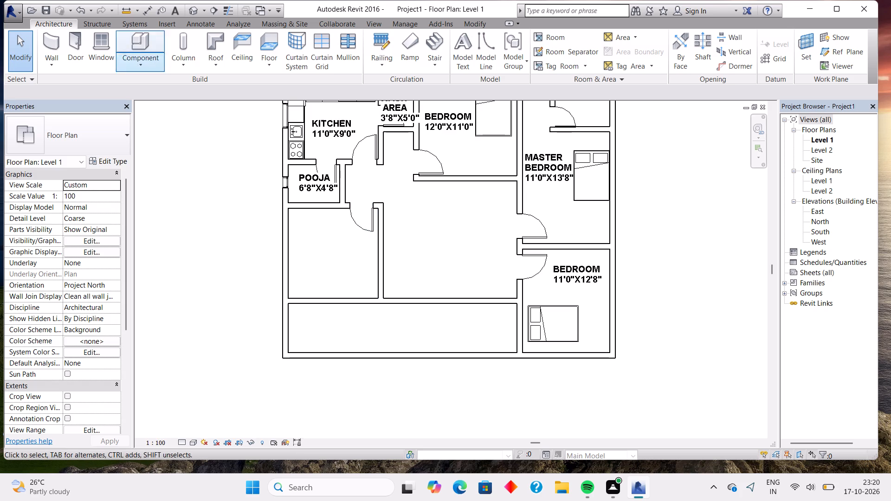
pyautogui.click(71, 41)
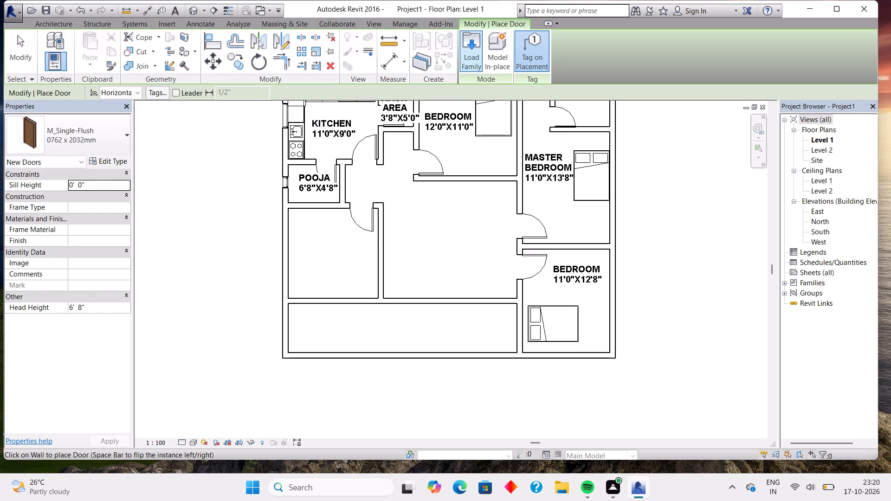
pyautogui.click(469, 64)
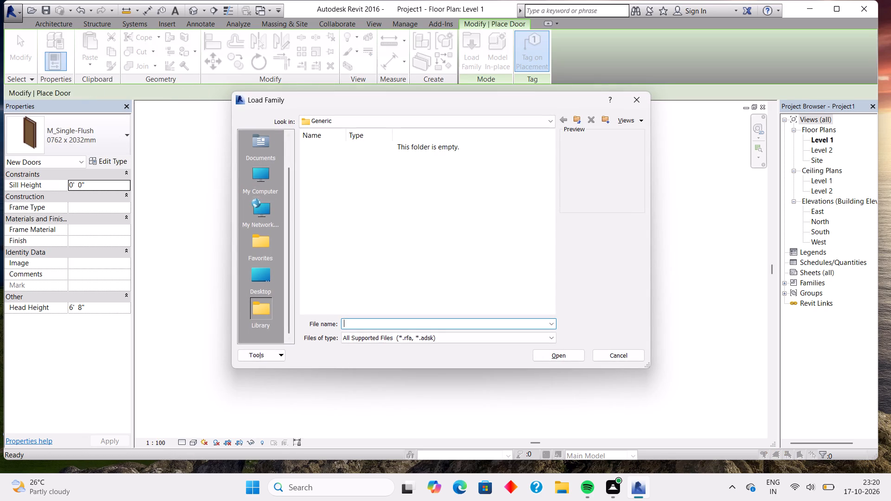
pyautogui.doubleClick(268, 167)
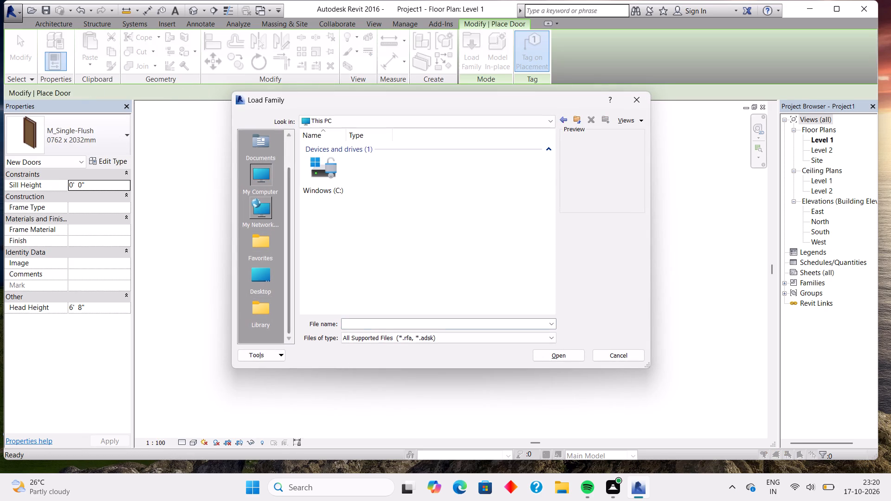
pyautogui.doubleClick(324, 180)
pyautogui.doubleClick(362, 173)
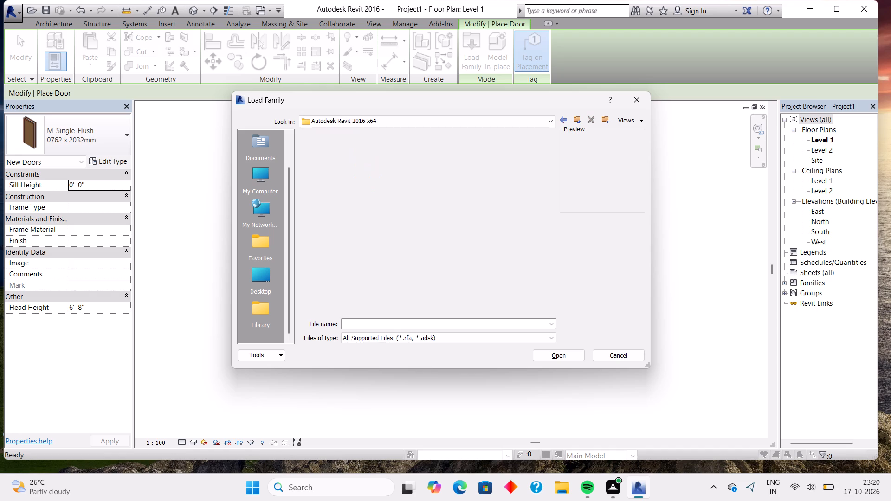
pyautogui.doubleClick(371, 173)
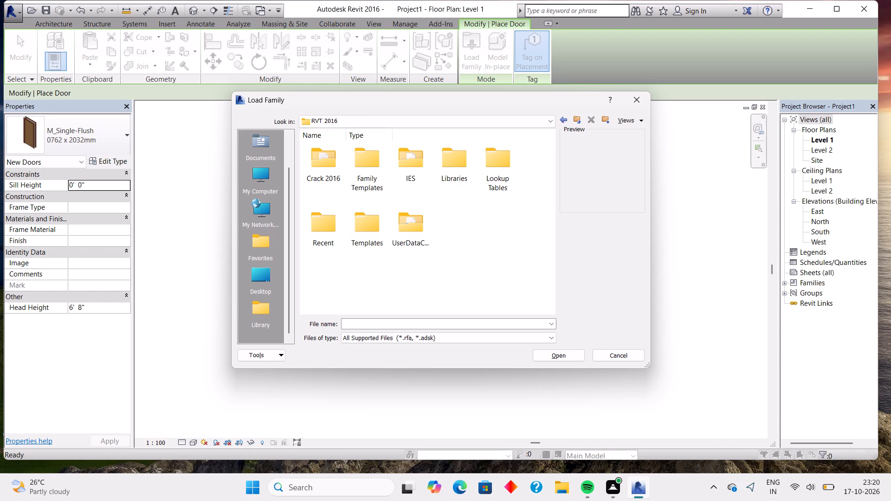
pyautogui.doubleClick(468, 167)
pyautogui.doubleClick(369, 171)
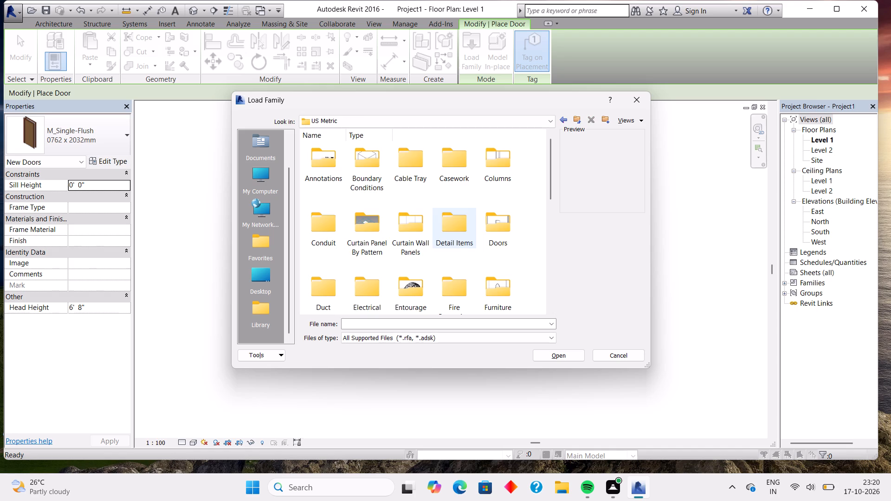
pyautogui.doubleClick(496, 284)
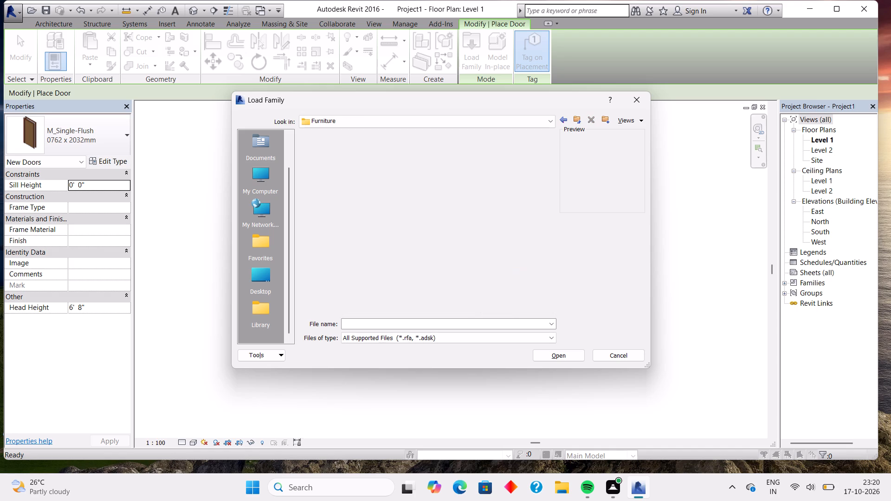
pyautogui.click(563, 121)
pyautogui.doubleClick(499, 226)
pyautogui.doubleClick(413, 219)
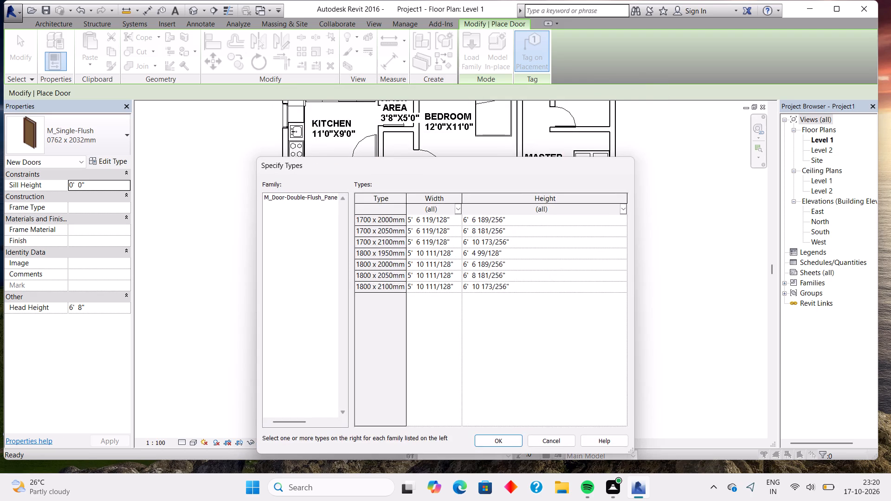
pyautogui.click(504, 440)
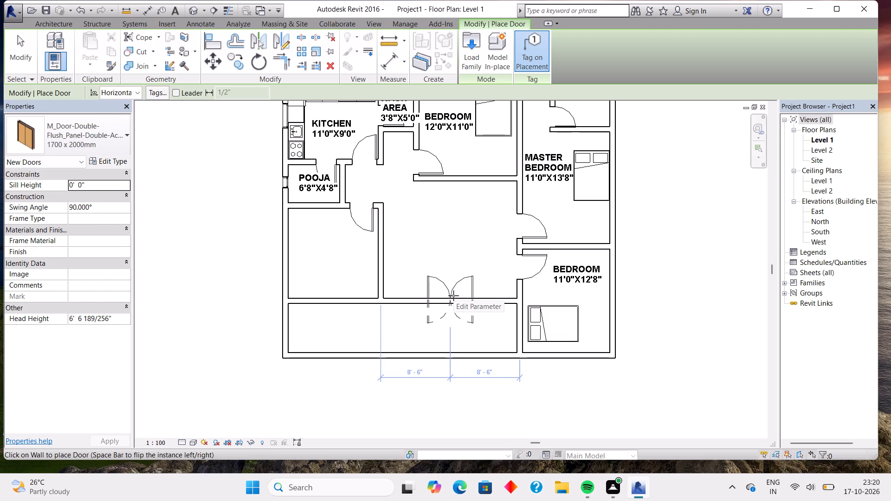
# Place a 1700 x 2000mm double-acting double door in the central hall's south wall, centred 8'6" from the walls on either side.
pyautogui.click(453, 295)
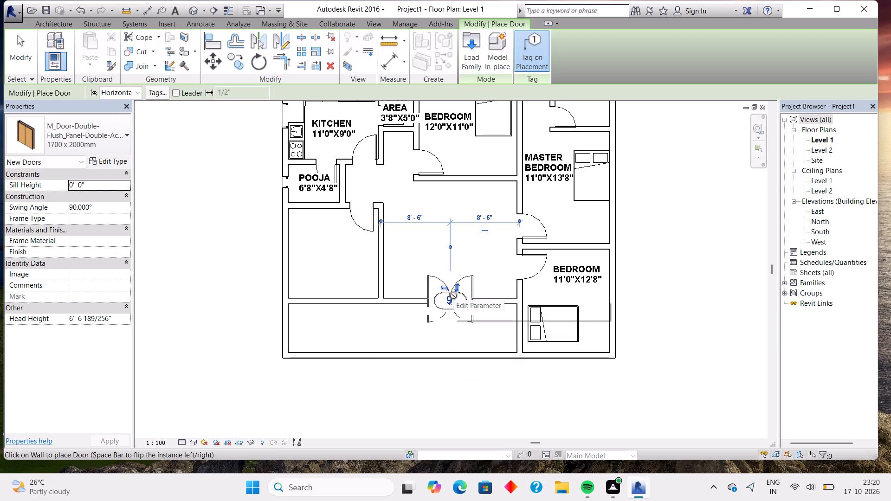
pyautogui.press('Escape')
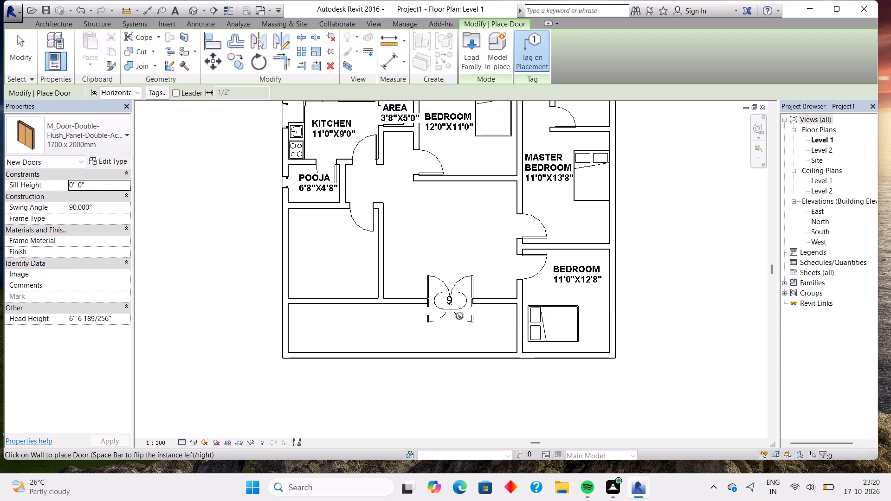
pyautogui.scroll(6, 458, 328)
pyautogui.press('Escape')
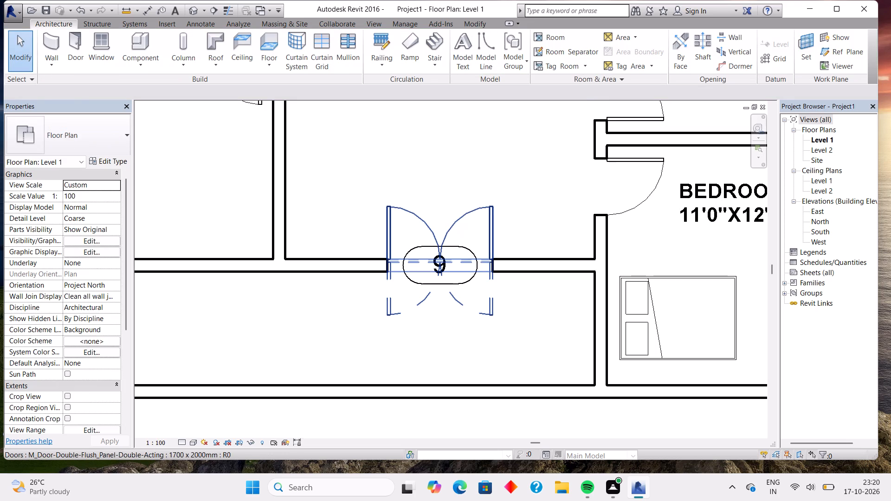
# Delete the door tag from the new double door.
pyautogui.click(450, 246)
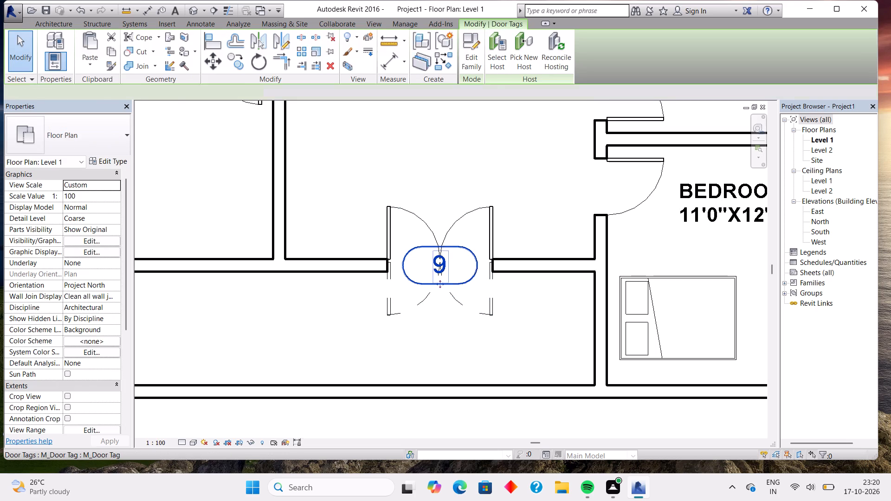
pyautogui.press('Delete')
# Place an M_Bed-Box 1346 x 1880mm - Double in the room south of POOJA, with its headboard against the west wall.
pyautogui.scroll(-6, 449, 269)
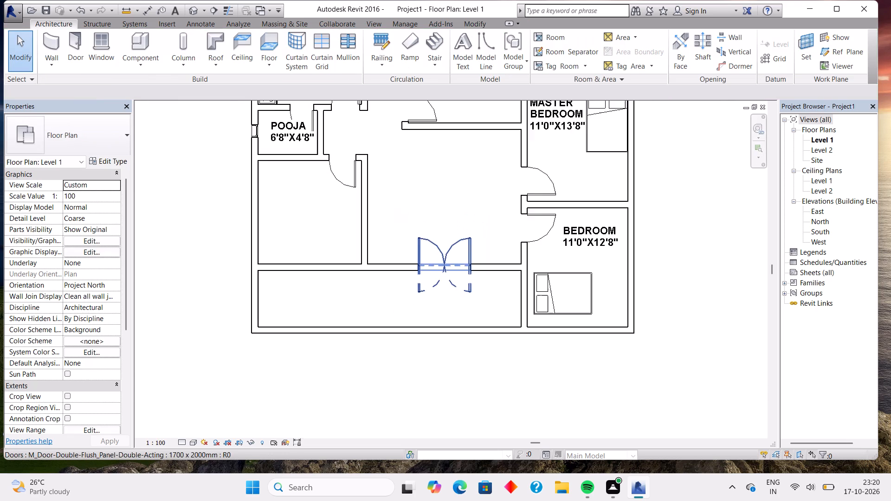
pyautogui.scroll(-2, 449, 269)
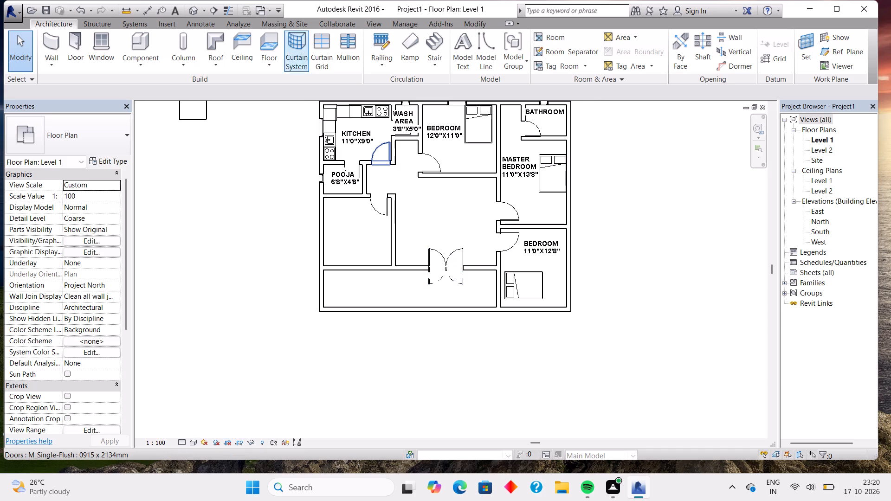
pyautogui.click(151, 37)
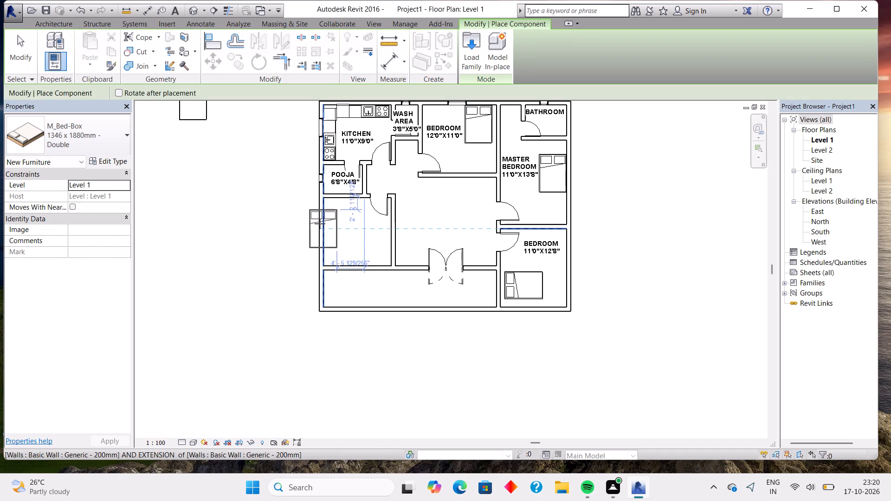
pyautogui.press('space')
pyautogui.press('space')
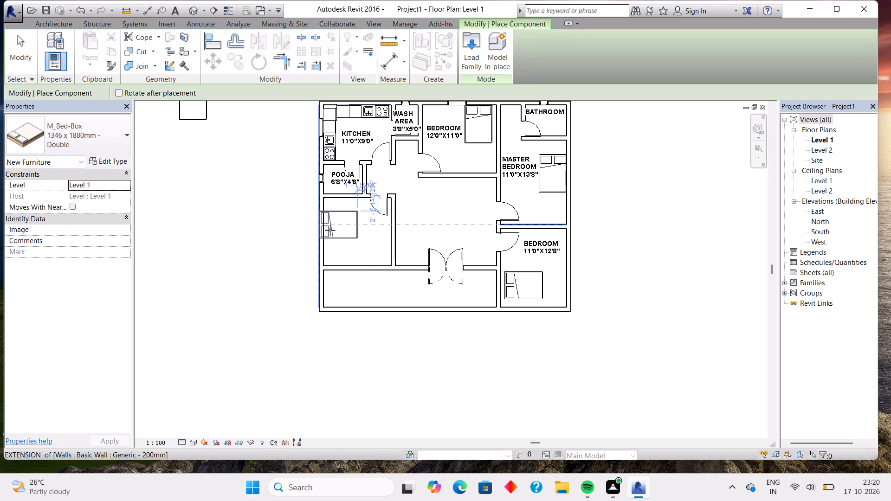
pyautogui.click(337, 243)
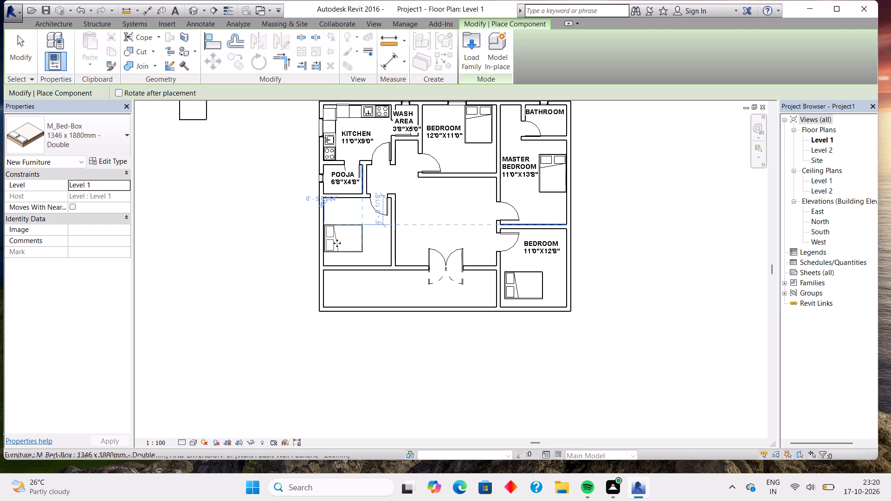
pyautogui.press('Escape')
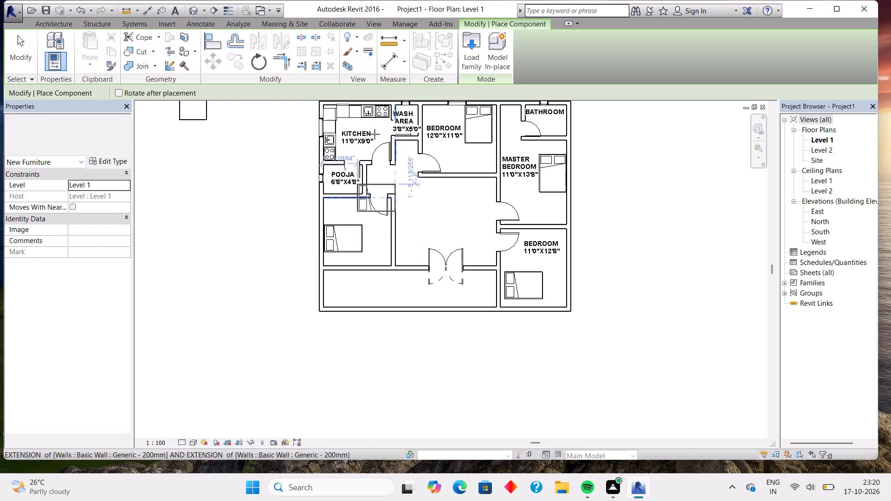
# Add a bold 2.5mm Arial two-line label, BEDROOM 11'0"X11'0", above the bed in the room south of POOJA.
pyautogui.click(215, 28)
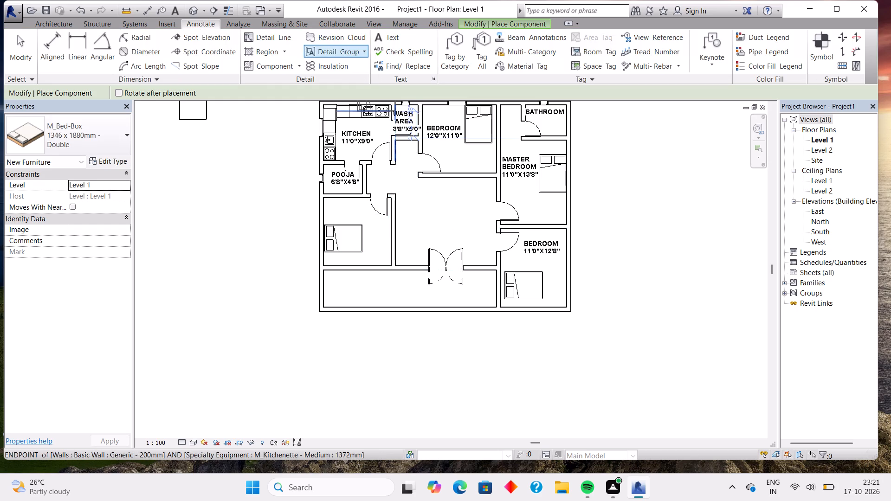
pyautogui.click(373, 39)
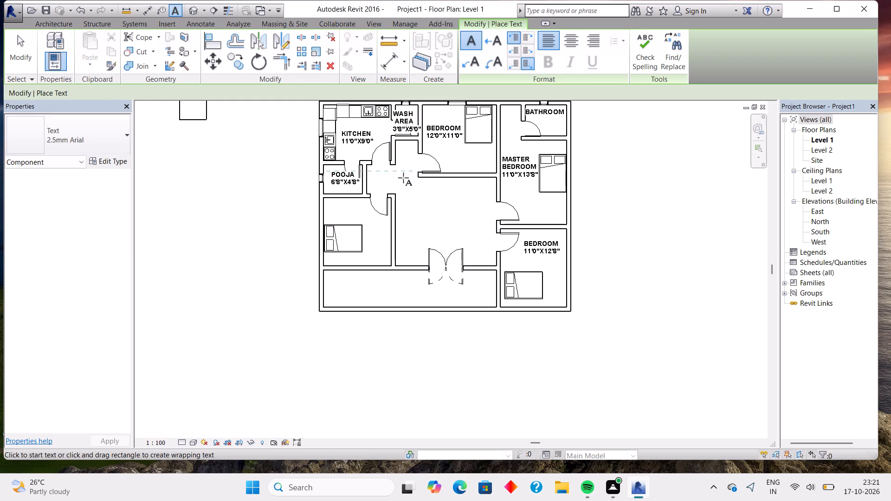
pyautogui.click(337, 208)
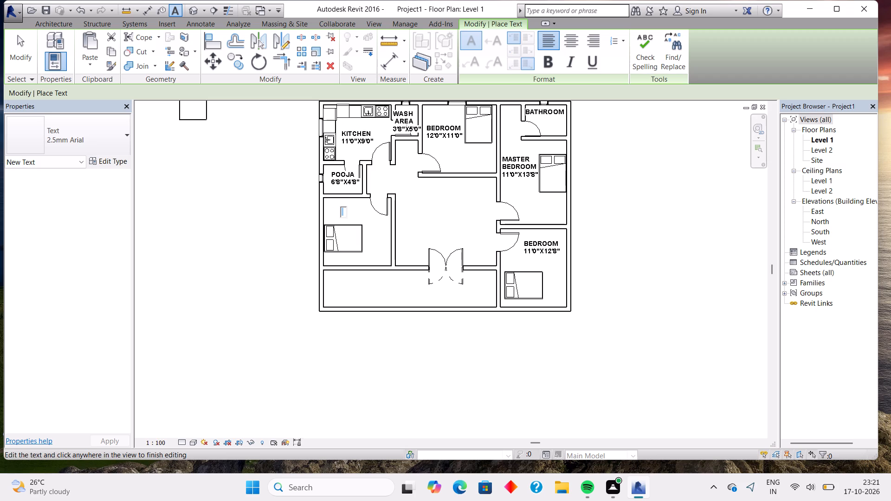
pyautogui.click(557, 65)
pyautogui.write('BEDROOM')
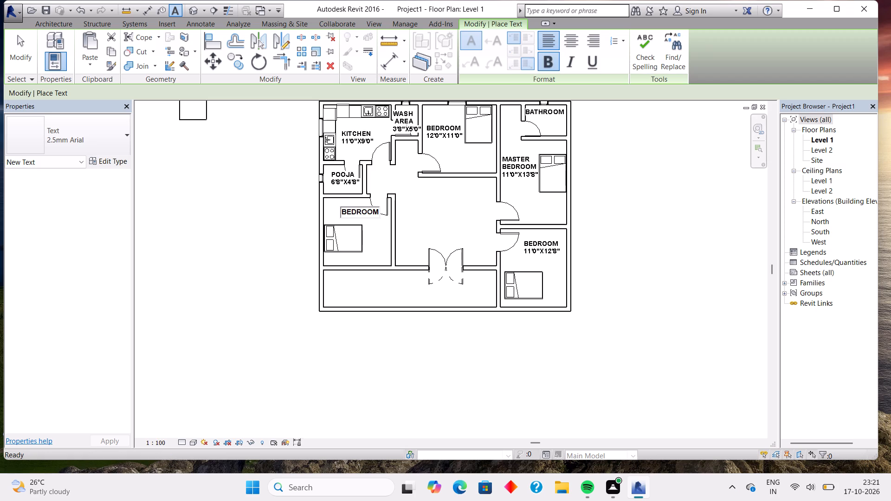
pyautogui.press('Return')
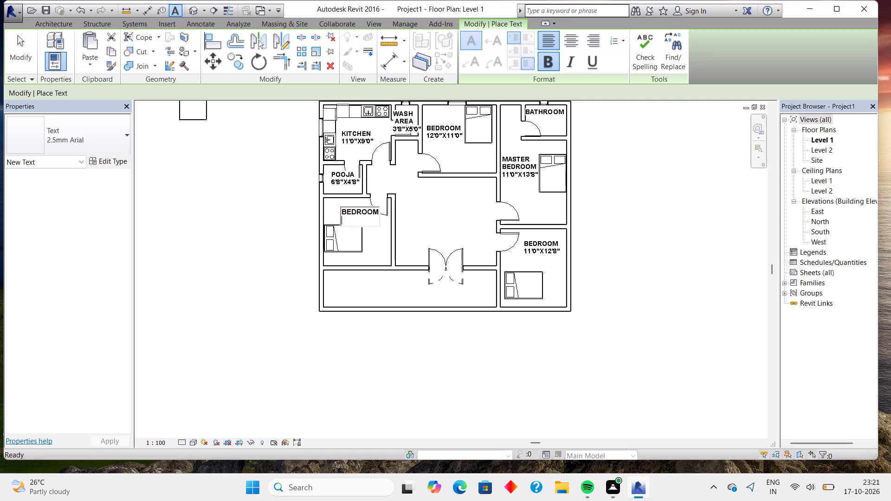
pyautogui.write("11'0")
pyautogui.hotkey('shift', '"')
pyautogui.press('x')
pyautogui.write('11')
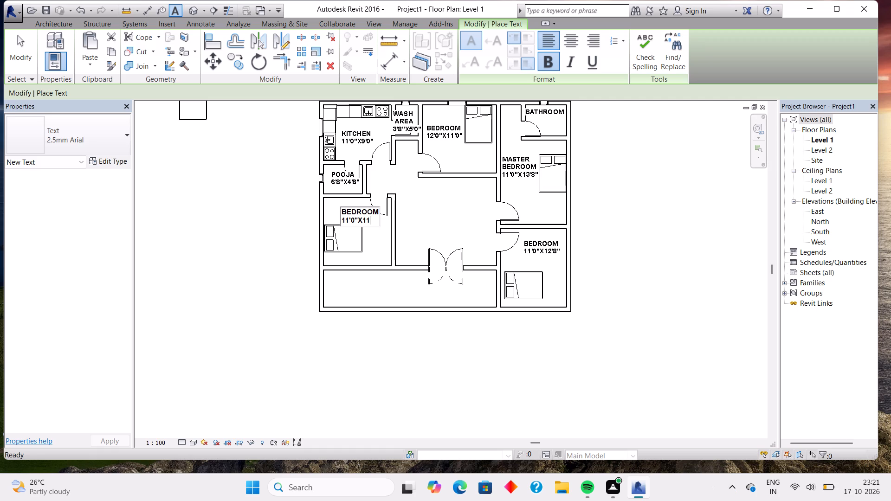
pyautogui.press("'")
pyautogui.press('0')
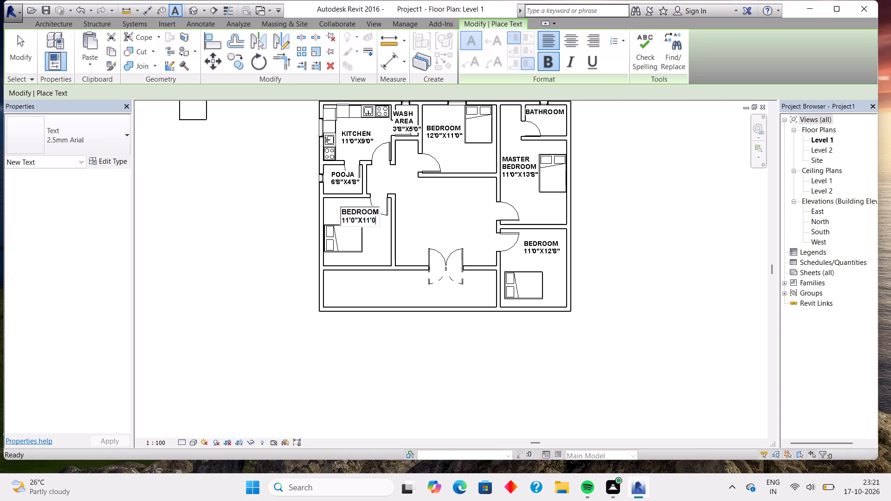
pyautogui.hotkey('shift', '"')
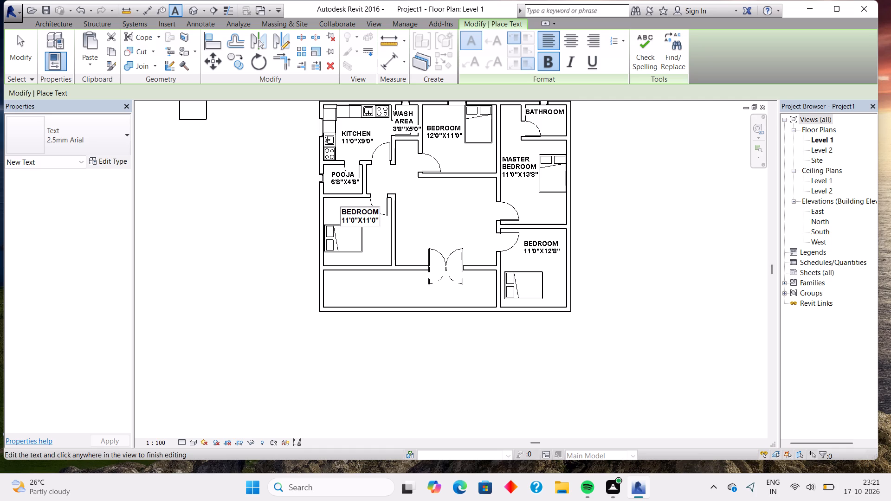
pyautogui.click(377, 237)
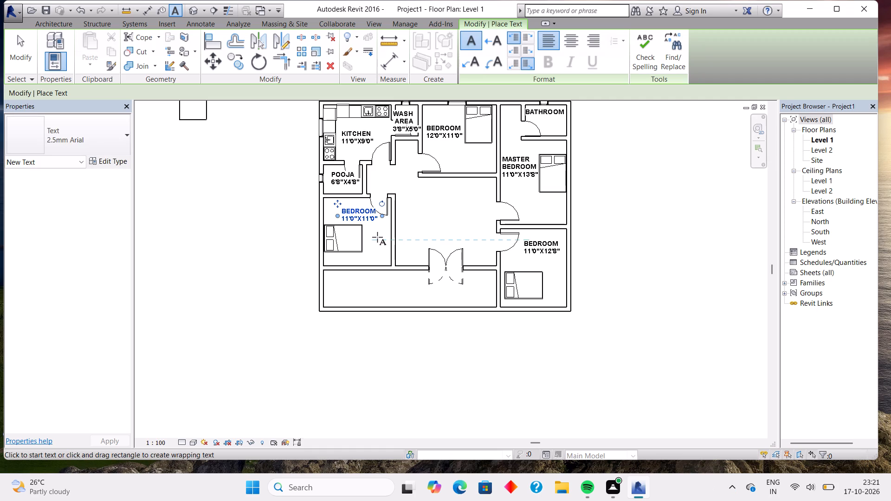
pyautogui.click(377, 237)
pyautogui.press('Escape')
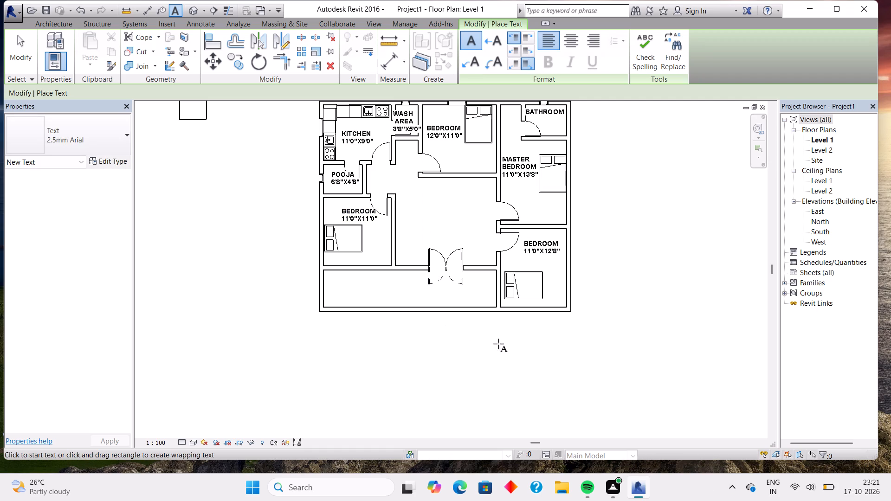
# Load the M_Sofa family from the Seating folder of the US Metric furniture library.
pyautogui.moveTo(481, 244); pyautogui.dragTo(466, 277, button='middle')
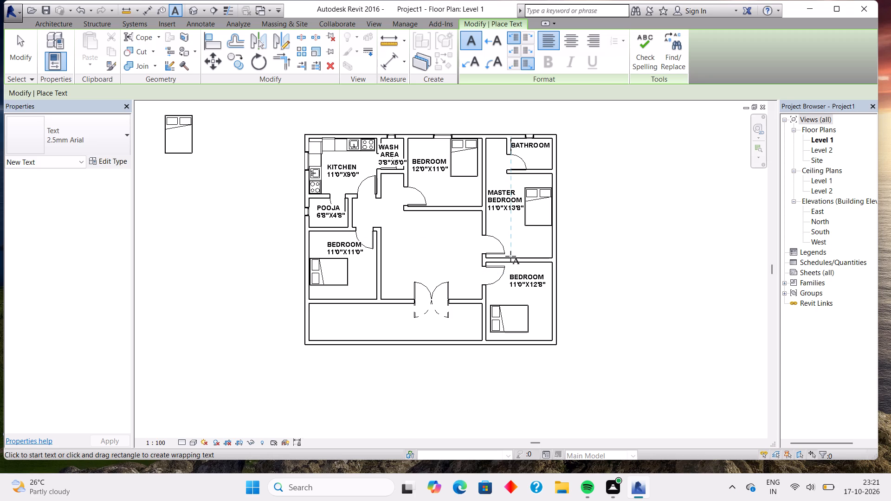
pyautogui.click(72, 24)
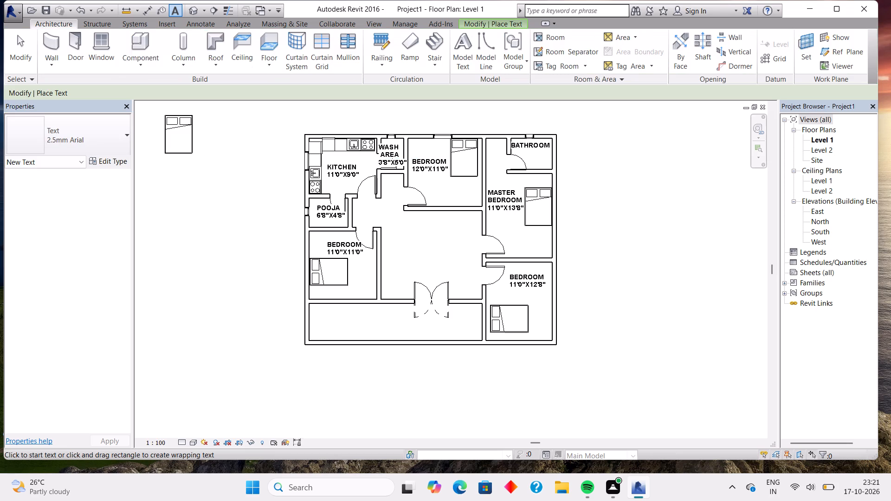
pyautogui.click(127, 42)
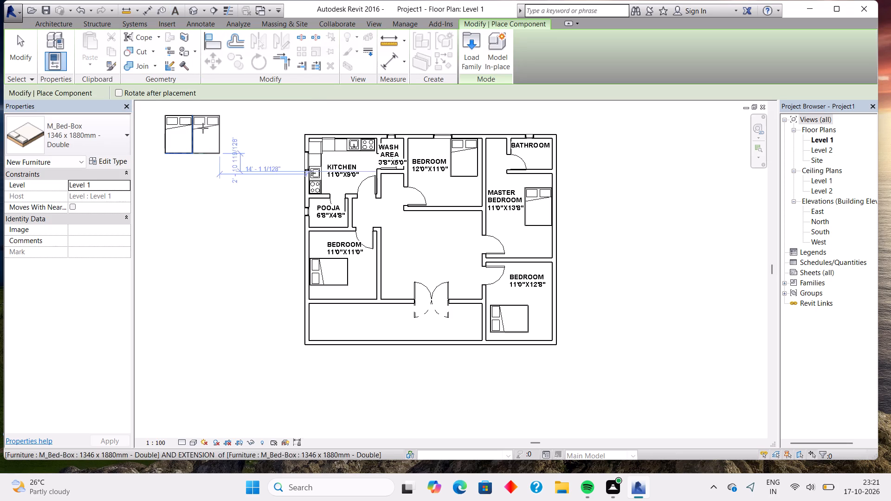
pyautogui.click(478, 45)
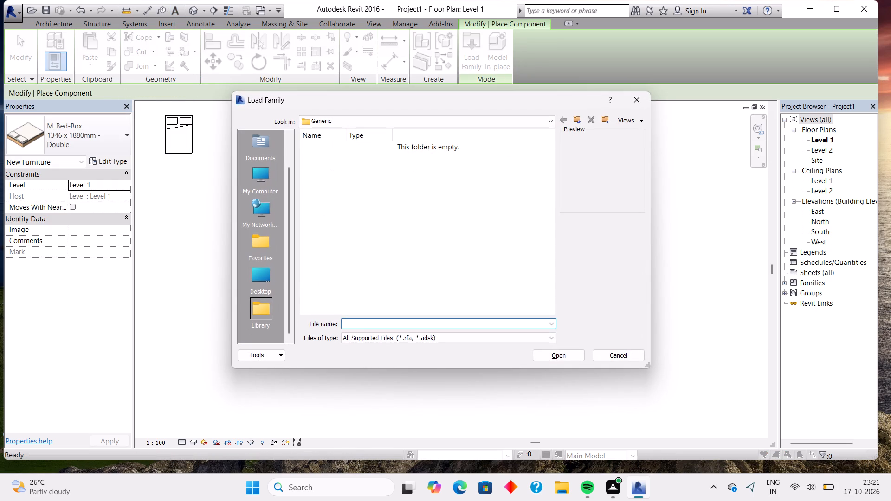
pyautogui.doubleClick(268, 182)
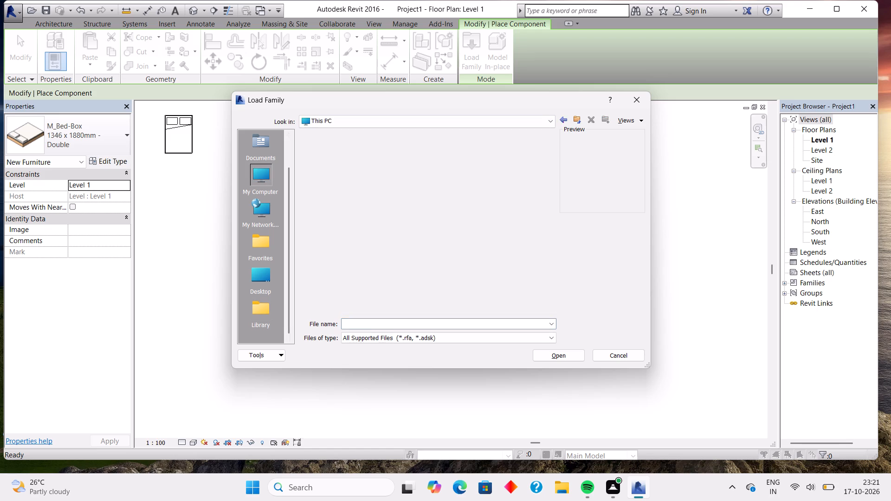
pyautogui.doubleClick(320, 179)
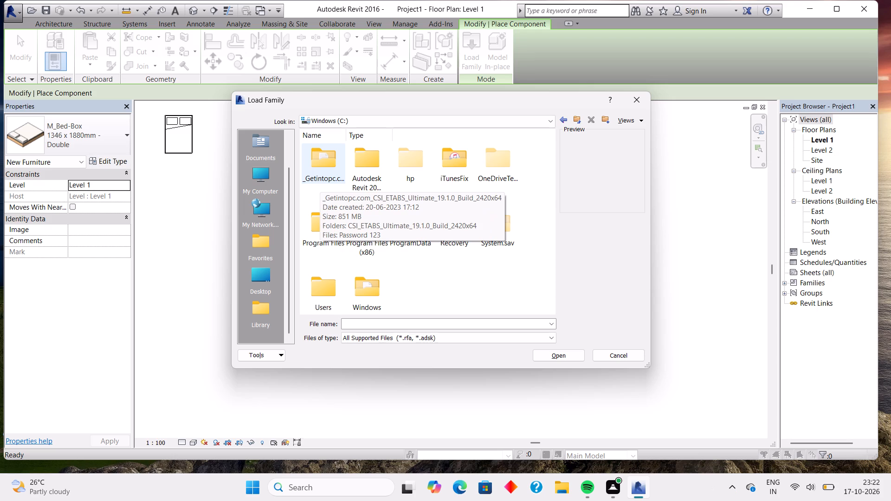
pyautogui.click(460, 272)
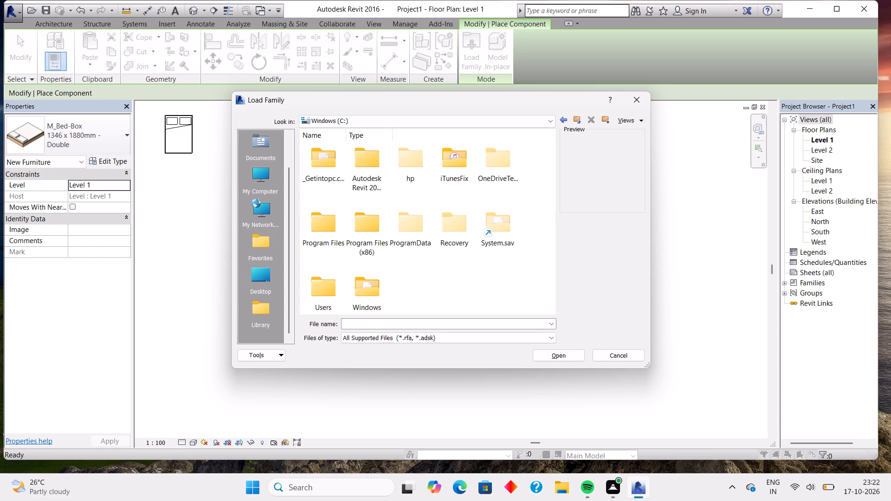
pyautogui.doubleClick(368, 151)
pyautogui.doubleClick(361, 165)
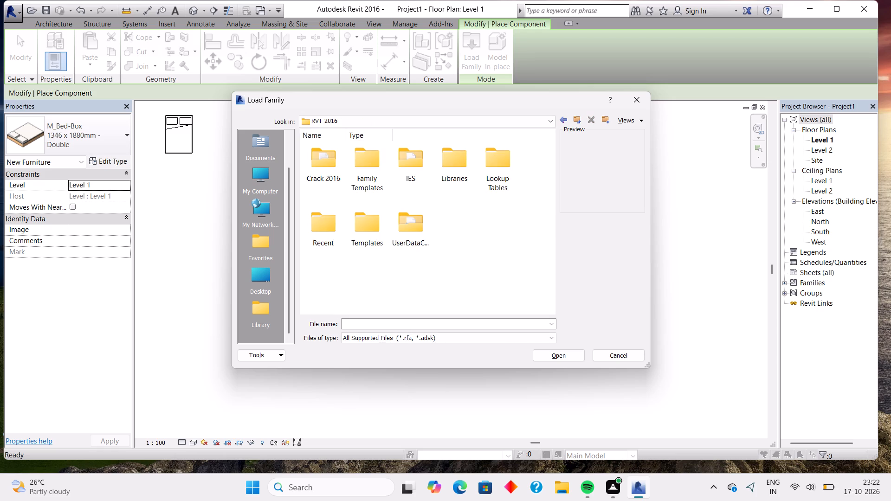
pyautogui.doubleClick(454, 160)
pyautogui.doubleClick(372, 165)
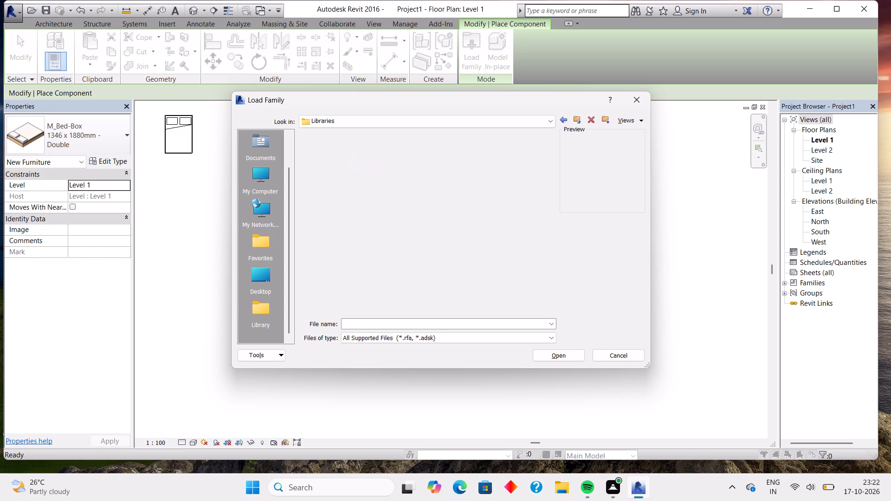
pyautogui.doubleClick(499, 292)
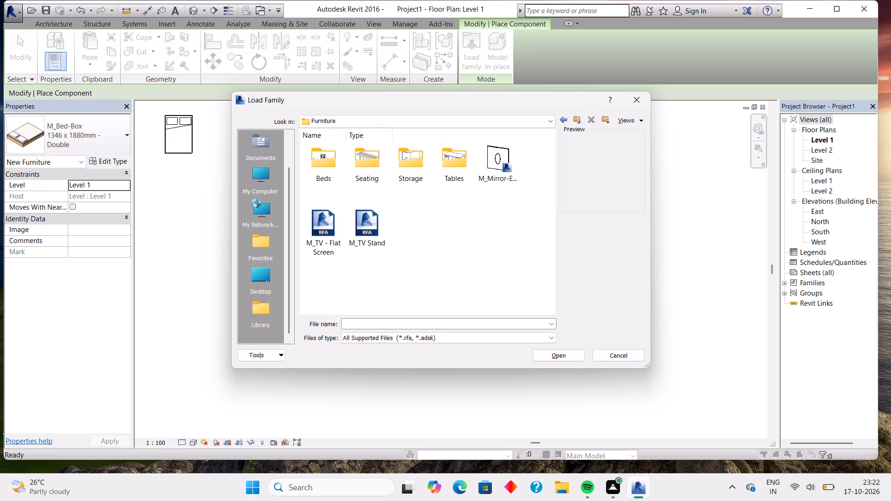
pyautogui.doubleClick(364, 168)
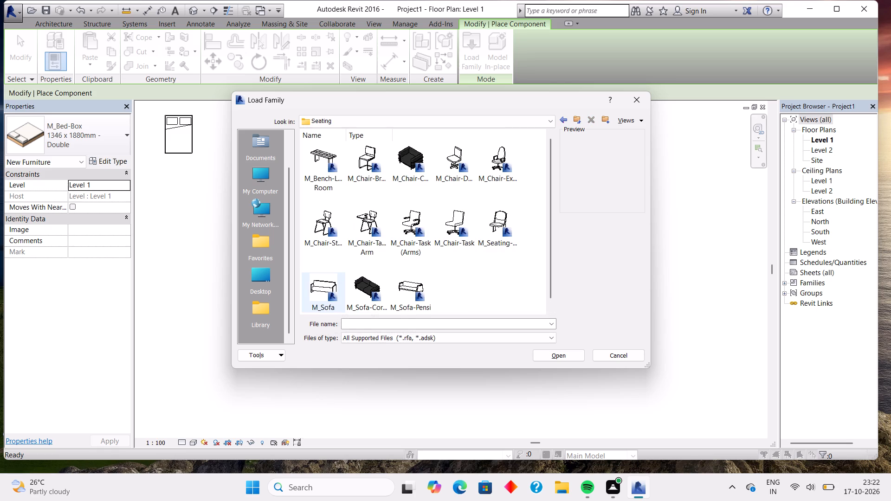
pyautogui.doubleClick(322, 285)
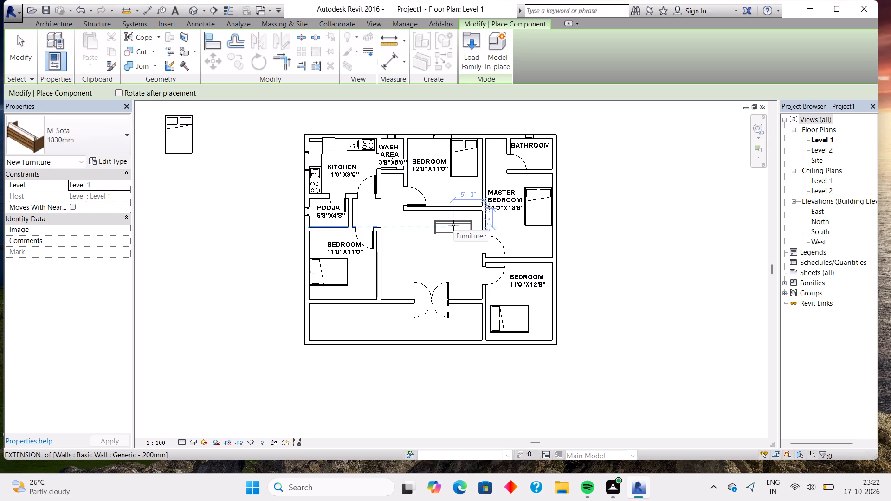
# Place an 1830mm M_Sofa, turned north-south, along the central hall's west wall, centred about 2'0" from that wall.
pyautogui.press('space')
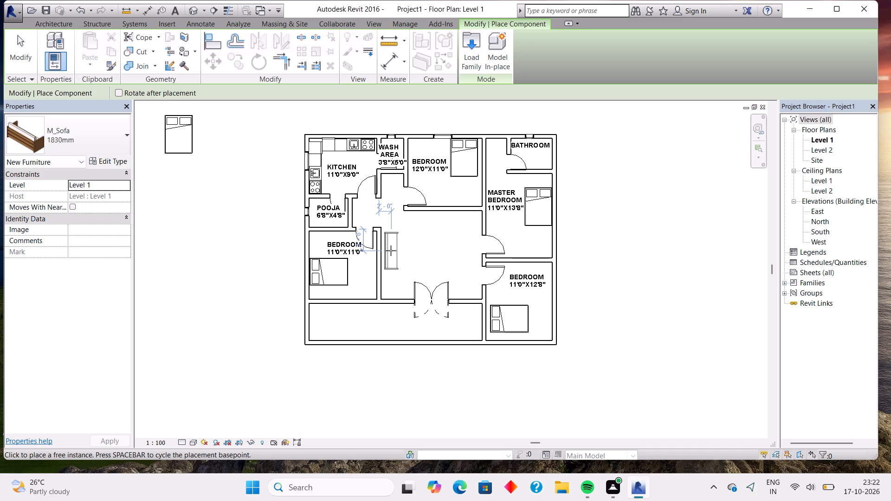
pyautogui.click(391, 251)
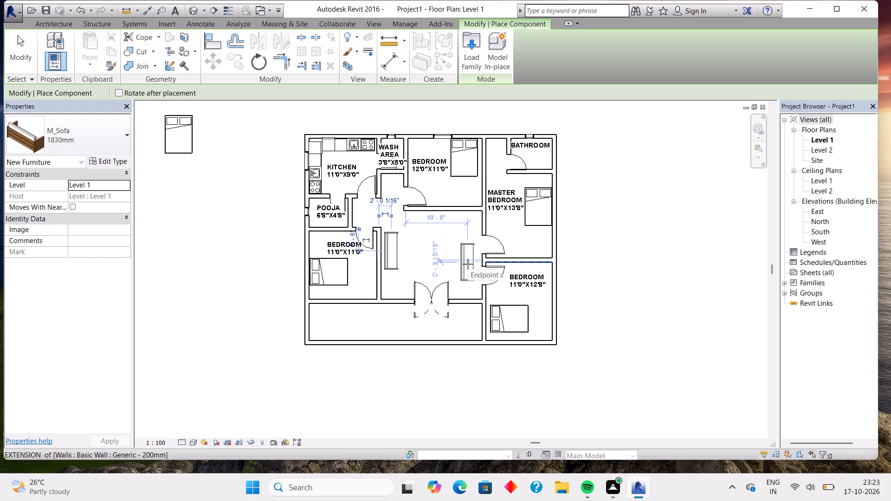
pyautogui.press('Escape')
pyautogui.press('Escape')
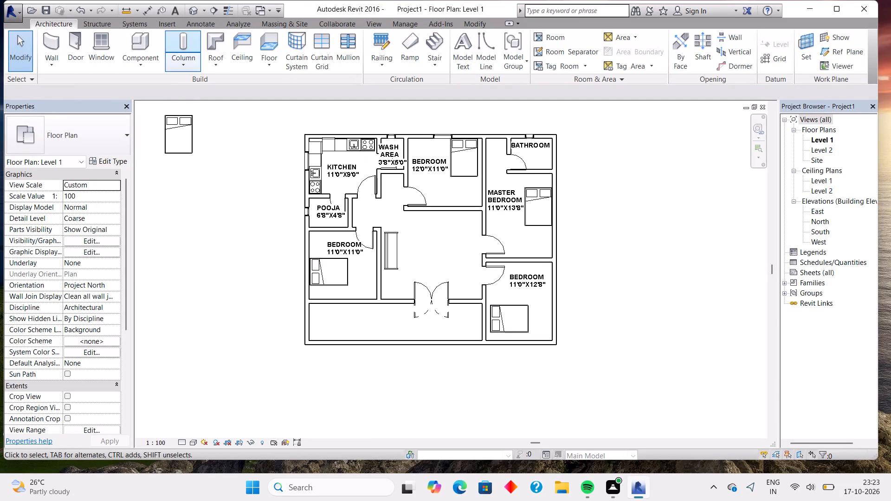
# Load M_Table-Dining Round from the US Metric Tables folder and place a 0915mm Diameter one east of the sofa, about 11'6" from the hall's east wall.
pyautogui.click(145, 36)
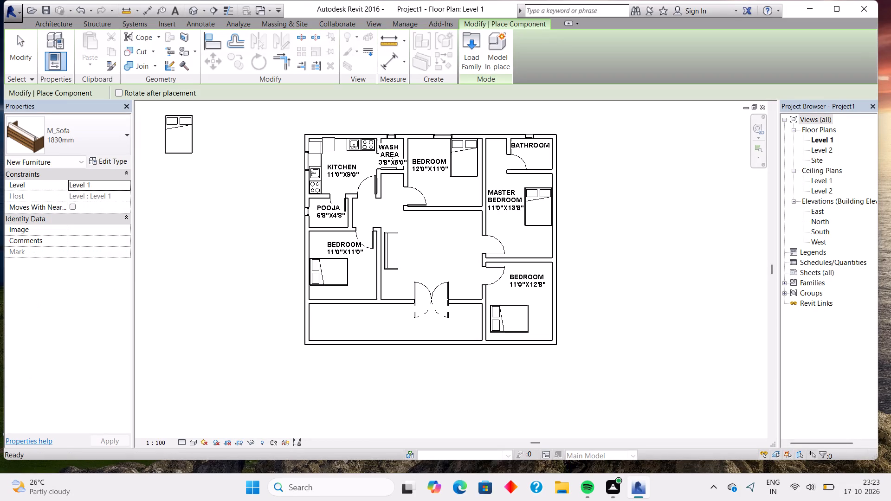
pyautogui.click(465, 44)
pyautogui.doubleClick(265, 179)
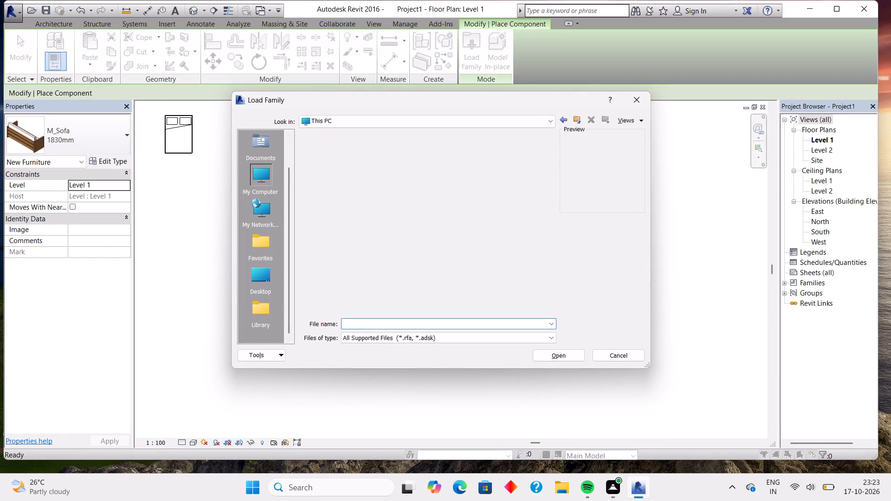
pyautogui.doubleClick(323, 178)
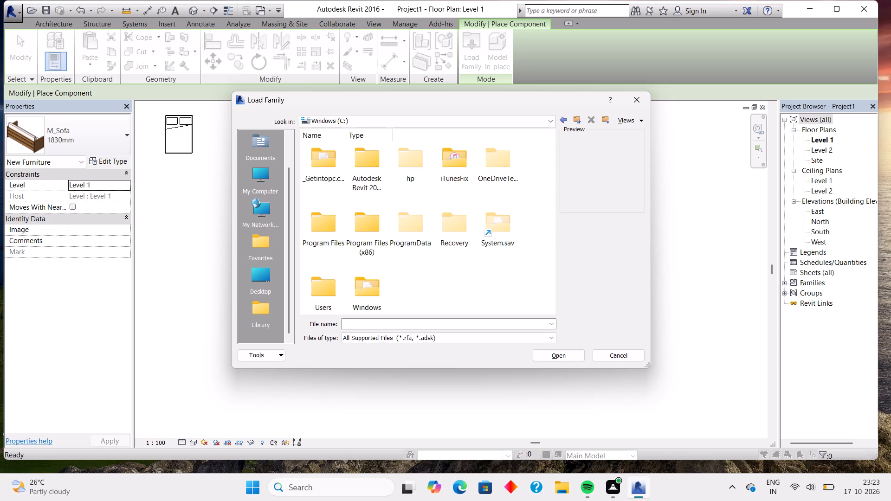
pyautogui.doubleClick(367, 177)
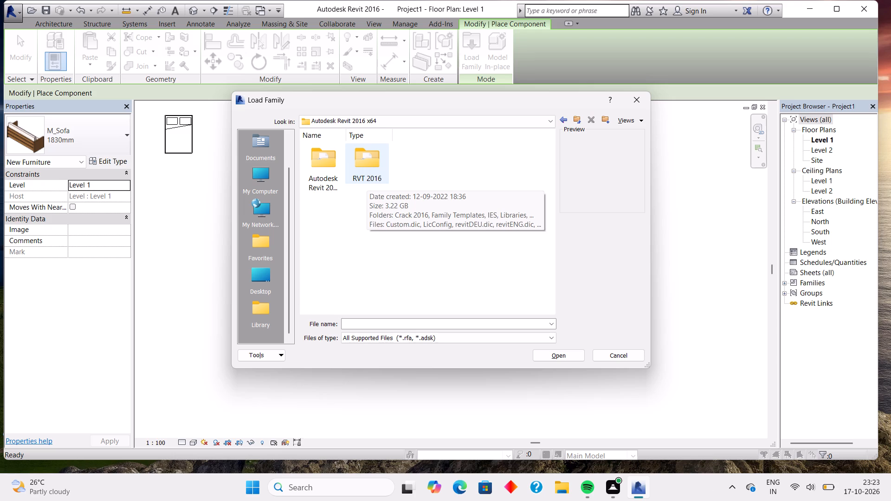
pyautogui.doubleClick(361, 174)
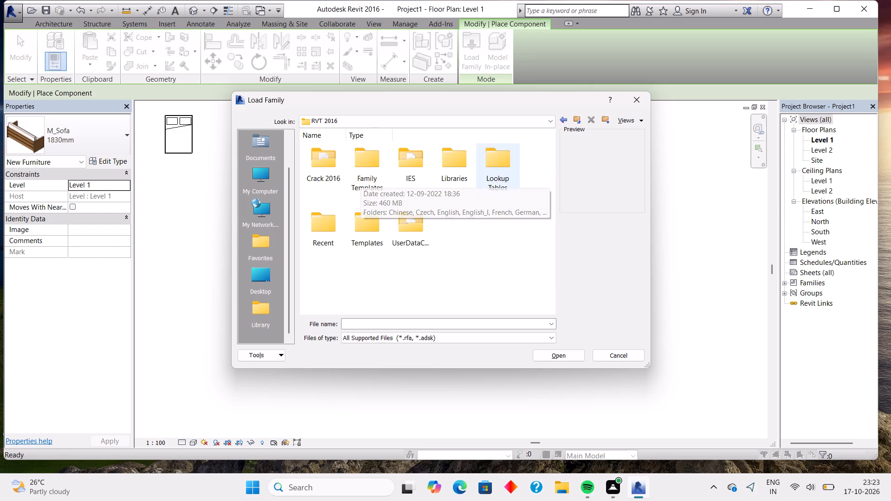
pyautogui.doubleClick(449, 170)
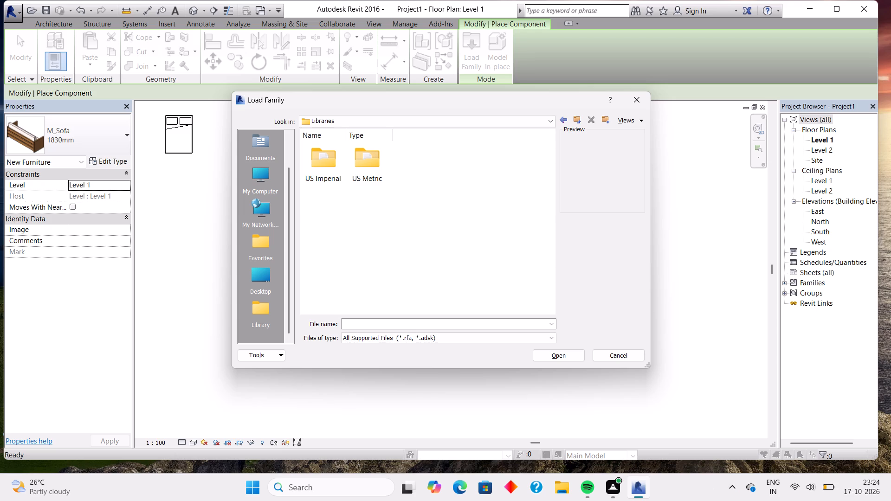
pyautogui.doubleClick(363, 182)
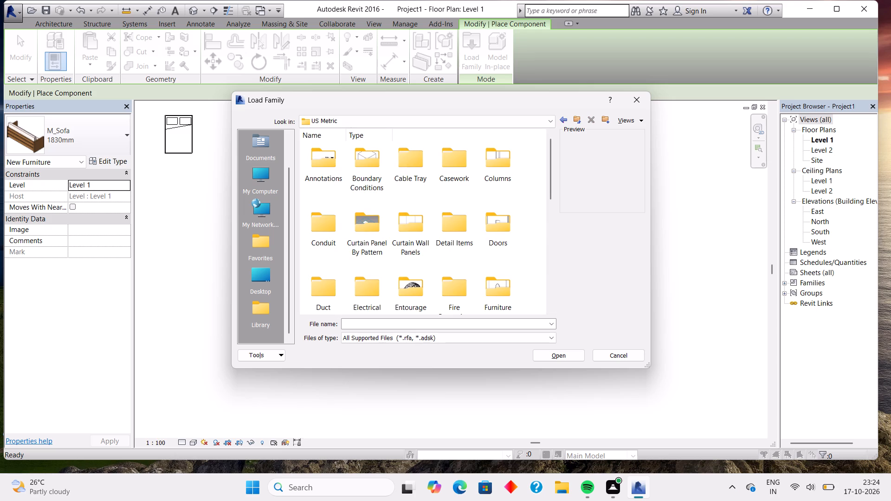
pyautogui.doubleClick(498, 286)
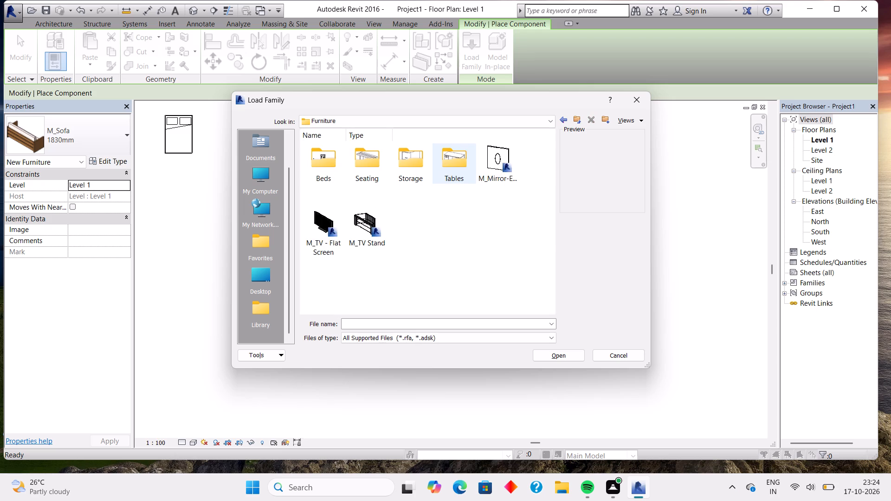
pyautogui.doubleClick(449, 162)
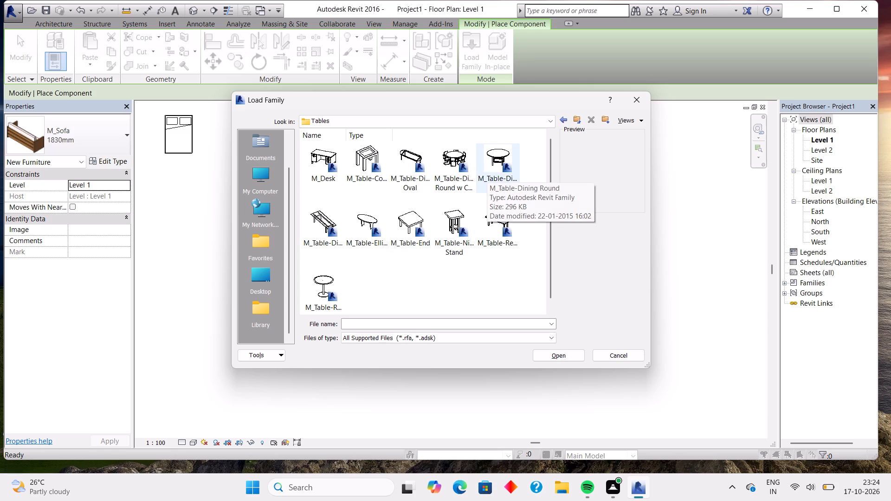
pyautogui.click(492, 166)
pyautogui.doubleClick(494, 168)
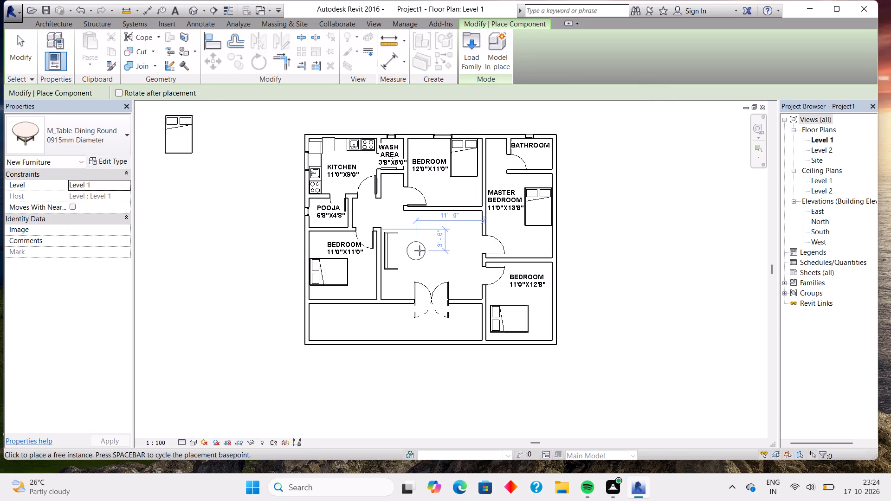
pyautogui.click(414, 250)
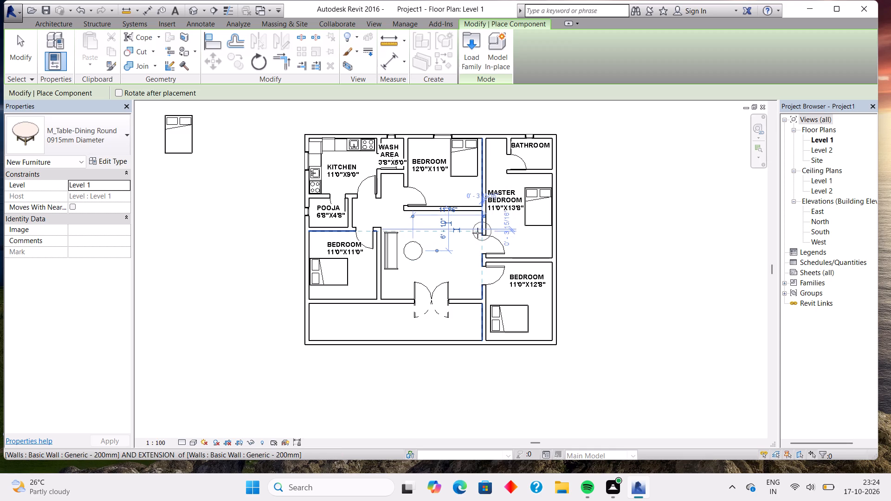
pyautogui.press('Escape')
# Load the M_Table-Dining Round w Chairs family from the Tables folder of the US Metric furniture library.
pyautogui.click(477, 46)
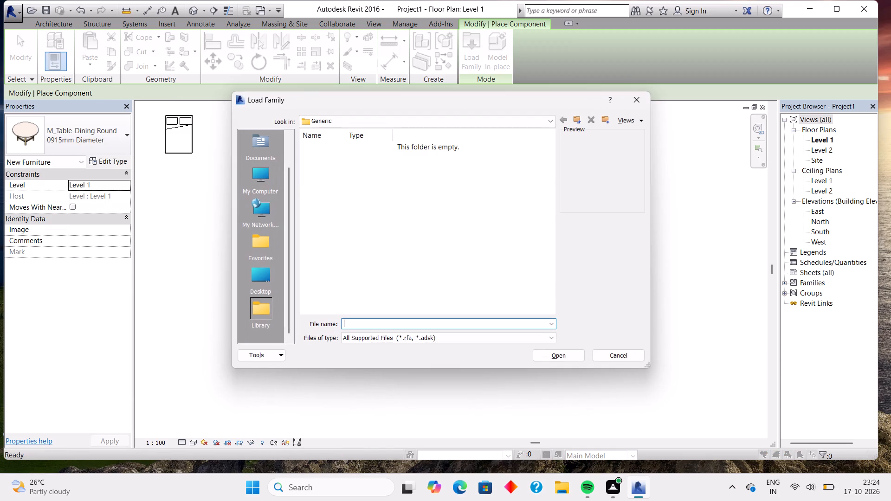
pyautogui.doubleClick(264, 187)
pyautogui.doubleClick(305, 172)
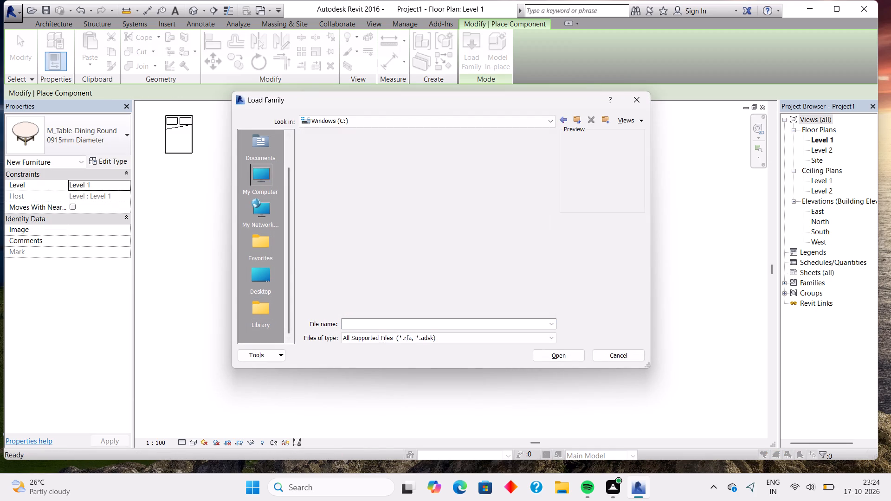
pyautogui.doubleClick(369, 162)
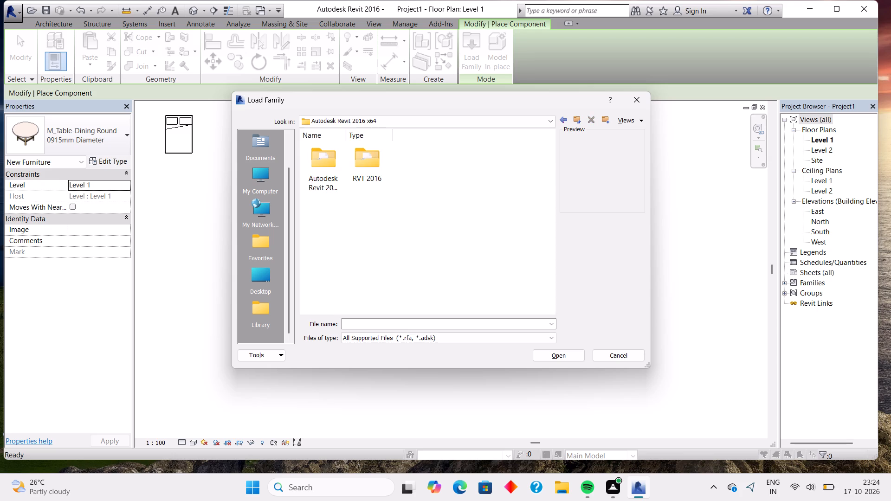
pyautogui.doubleClick(382, 166)
pyautogui.doubleClick(447, 176)
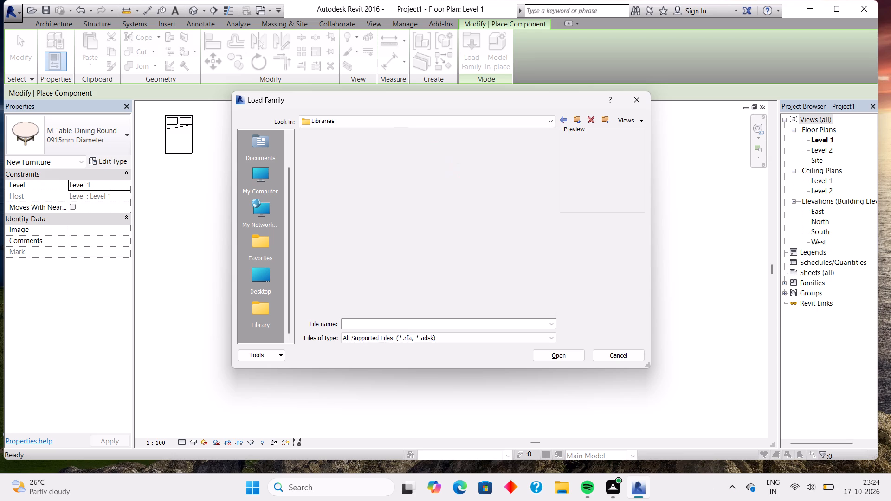
pyautogui.doubleClick(377, 176)
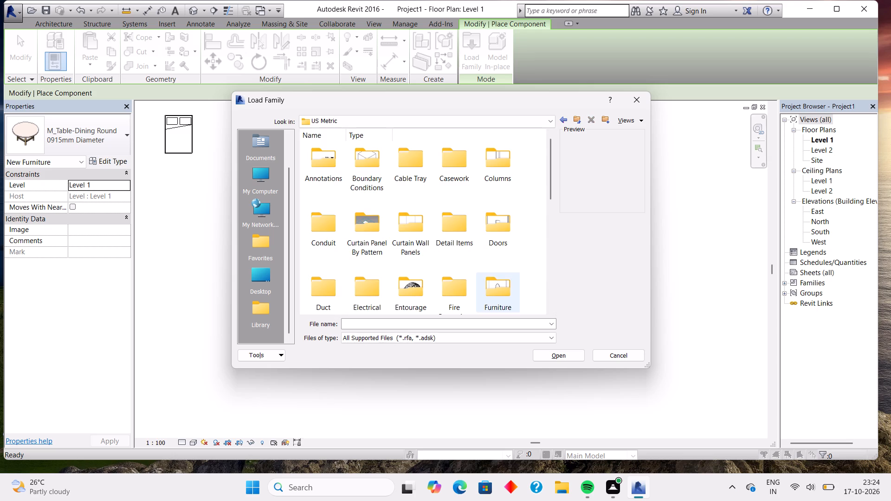
pyautogui.doubleClick(502, 278)
pyautogui.doubleClick(454, 169)
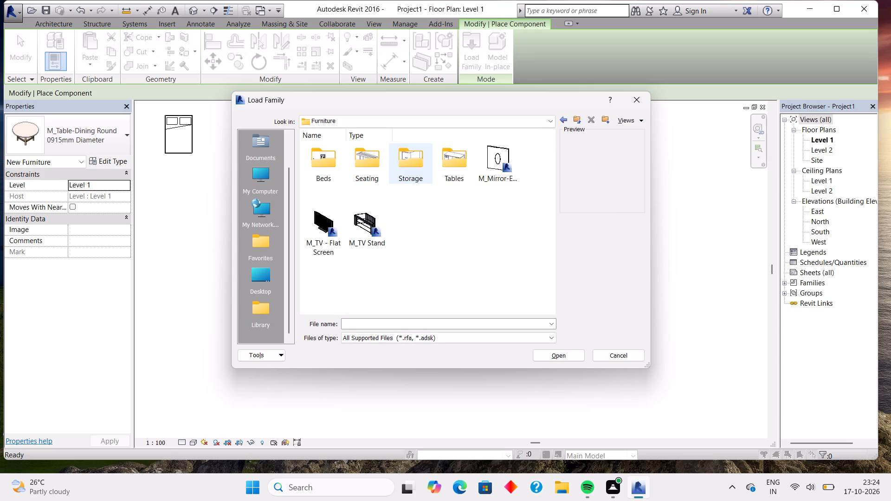
pyautogui.doubleClick(462, 171)
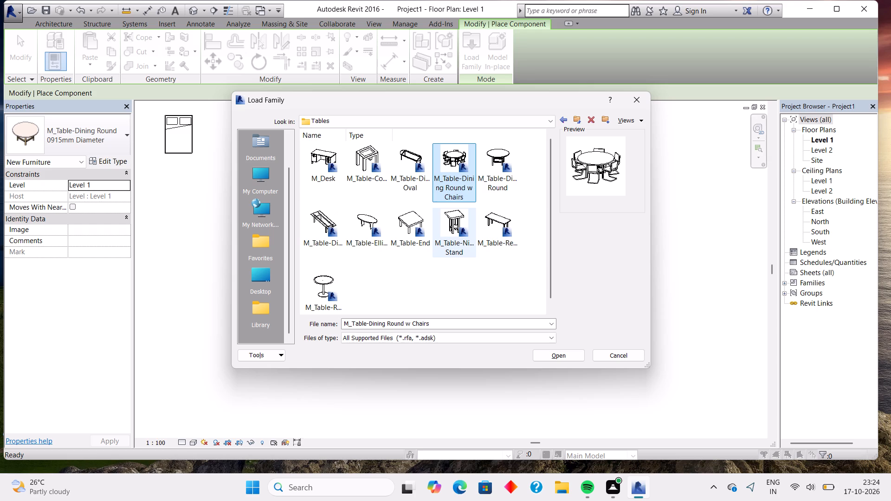
pyautogui.doubleClick(452, 170)
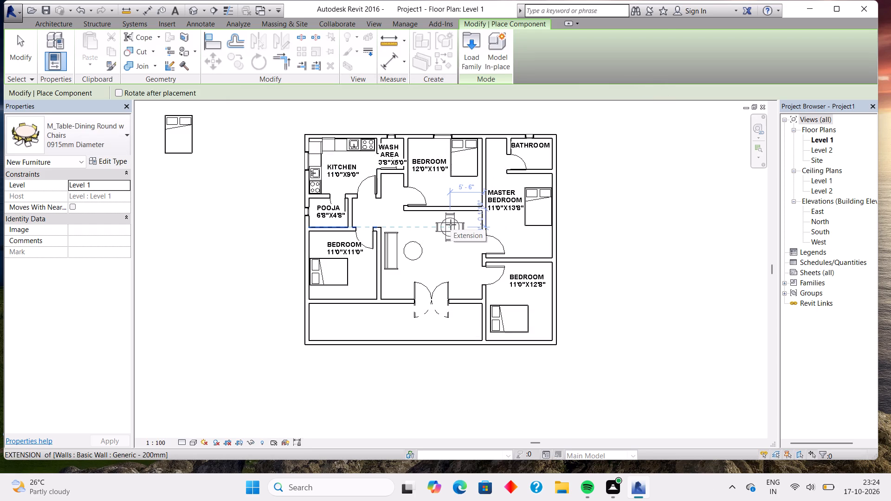
# Place a 0915mm Diameter round dining table with chairs in the central hall's northeast part, about 5'6" from the hall's east wall.
pyautogui.click(451, 225)
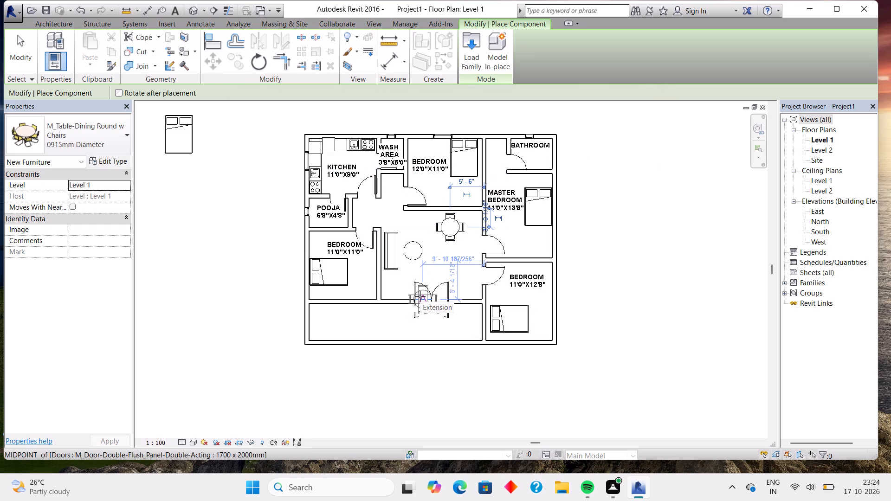
pyautogui.press('Escape')
pyautogui.press('Escape')
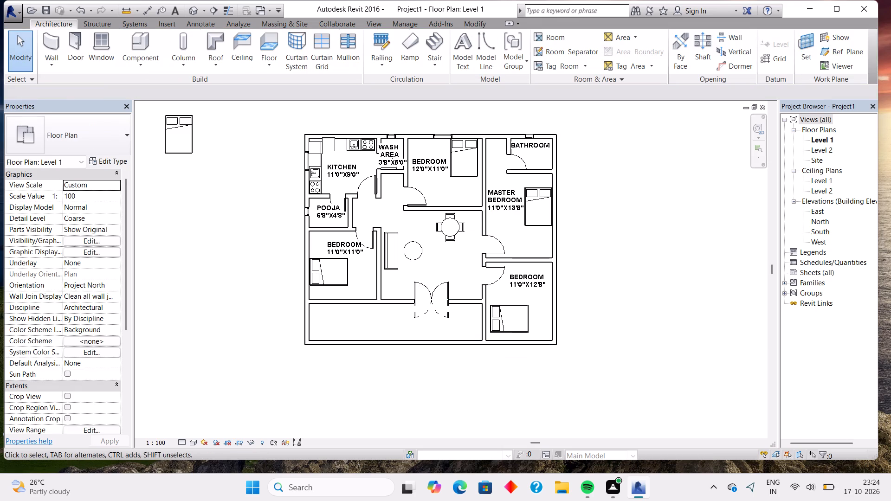
# Start a stair and draw a westward Run: Left flight about 7'3" long on the south strip's south wall, starting at the bedroom's east wall line.
pyautogui.click(434, 44)
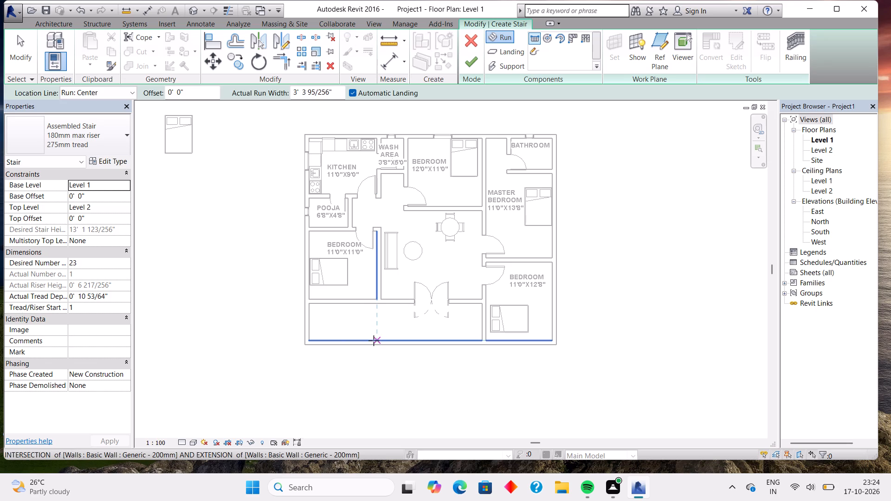
pyautogui.click(92, 90)
pyautogui.click(97, 135)
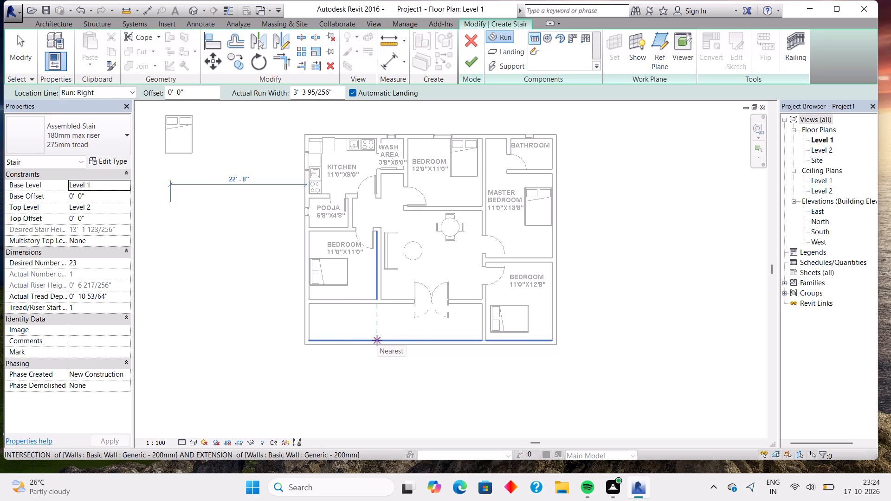
pyautogui.click(377, 340)
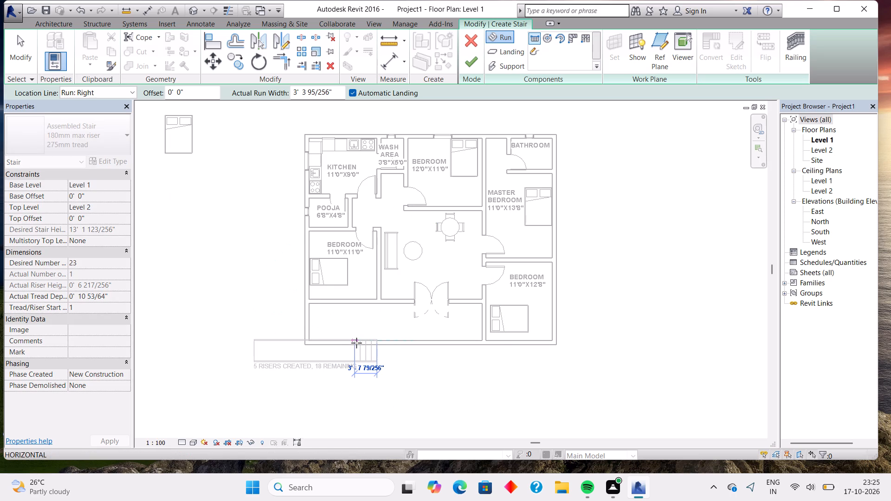
pyautogui.click(111, 97)
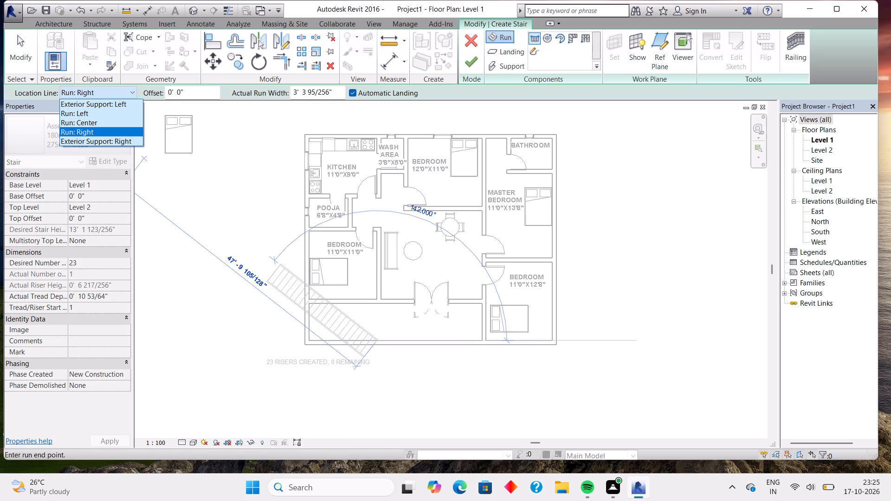
pyautogui.click(118, 114)
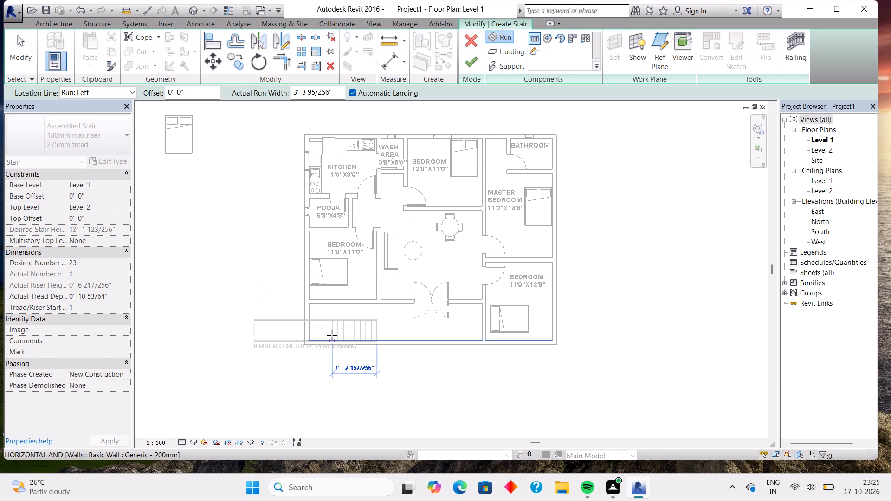
pyautogui.click(332, 335)
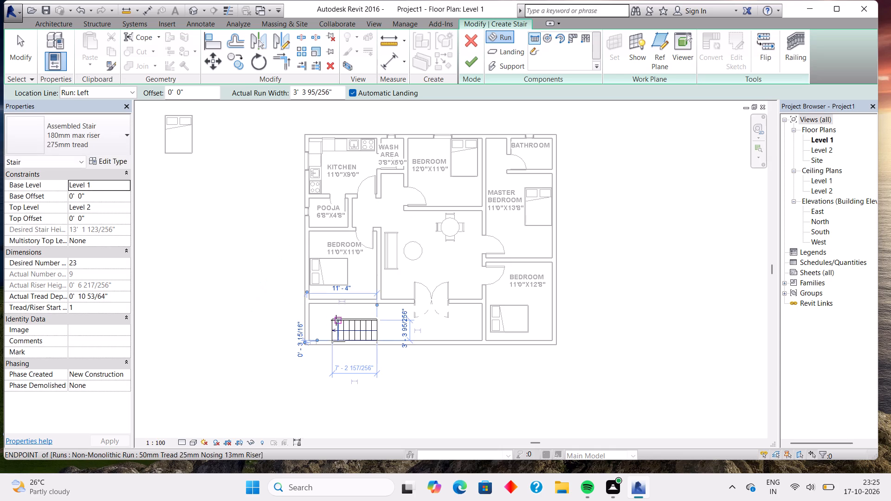
# Draw a second, eastward flight about 5'5" long north of the first, using Run: Right as location line and an automatic landing.
pyautogui.click(342, 311)
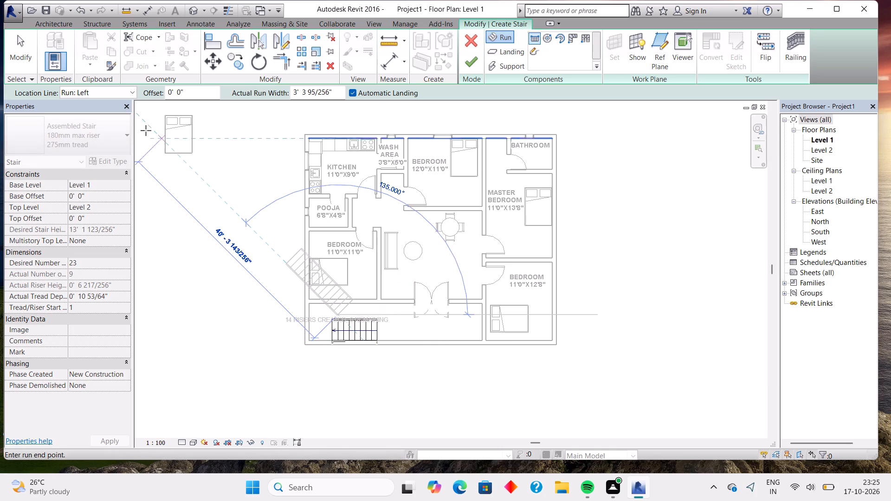
pyautogui.click(109, 97)
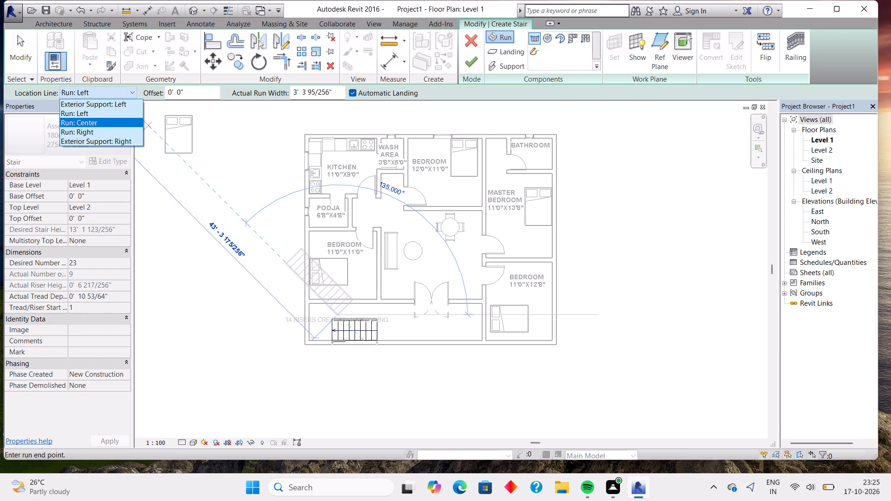
pyautogui.click(109, 115)
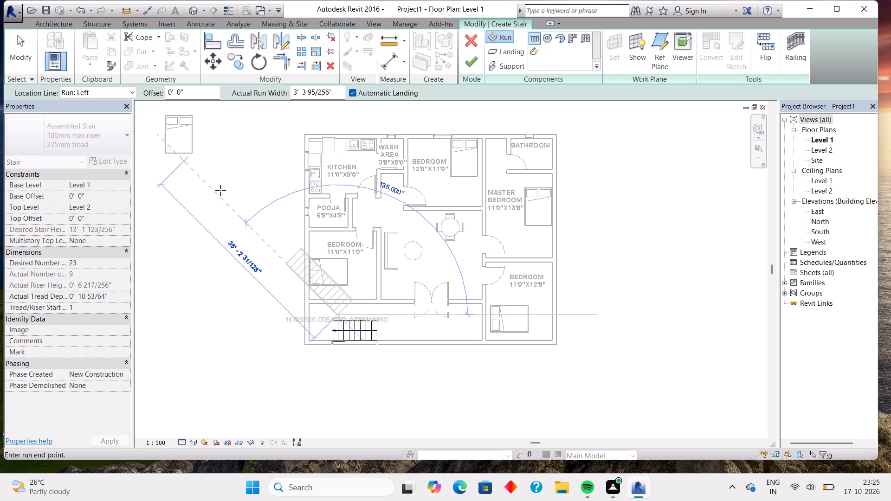
pyautogui.click(99, 88)
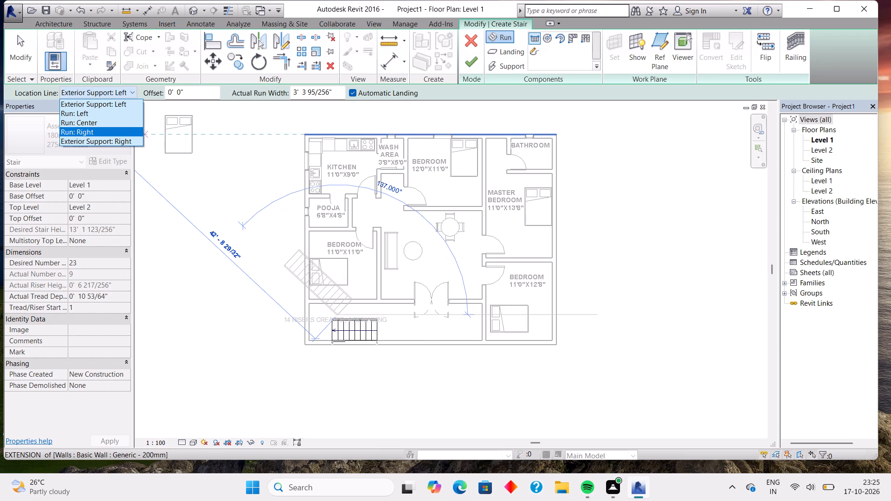
pyautogui.click(108, 134)
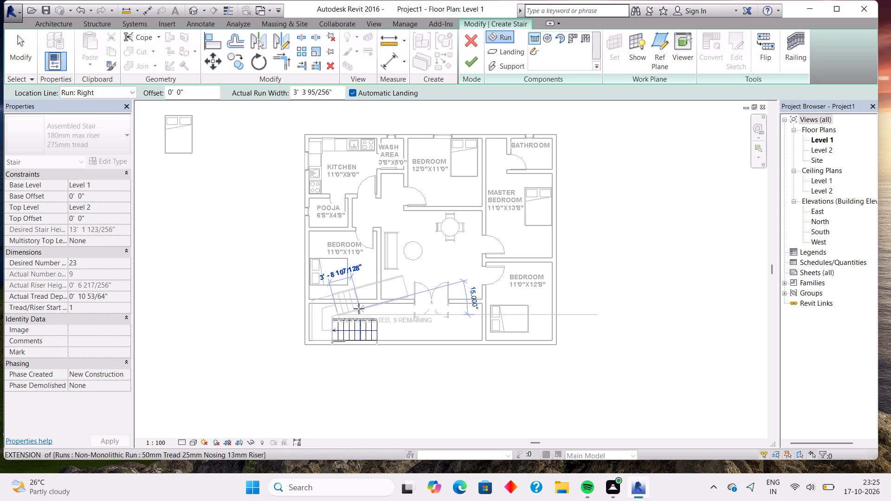
pyautogui.scroll(2, 373, 305)
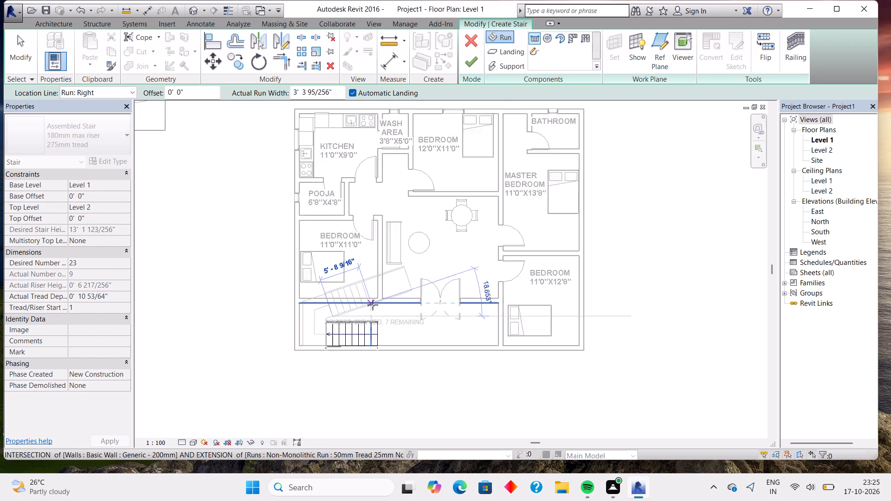
pyautogui.scroll(4, 373, 305)
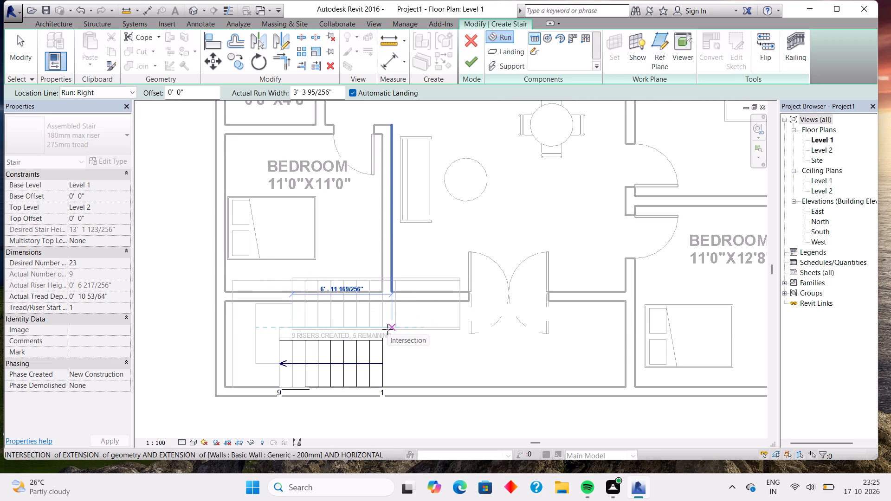
pyautogui.click(361, 322)
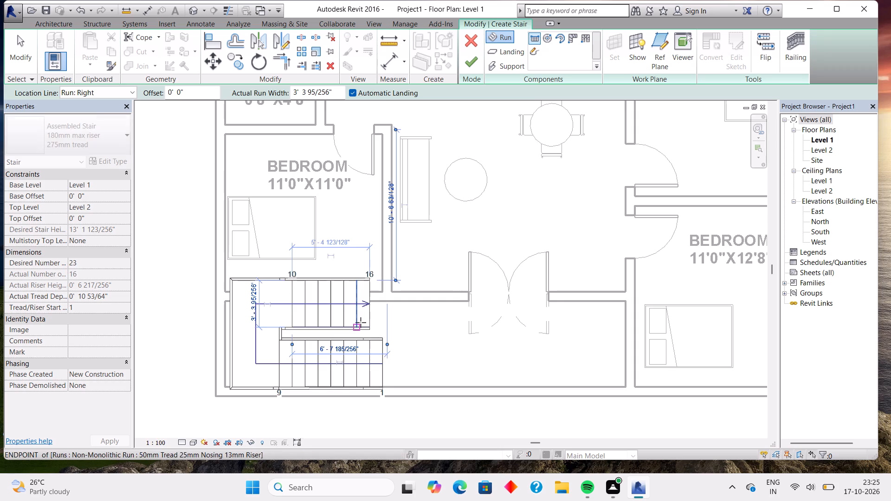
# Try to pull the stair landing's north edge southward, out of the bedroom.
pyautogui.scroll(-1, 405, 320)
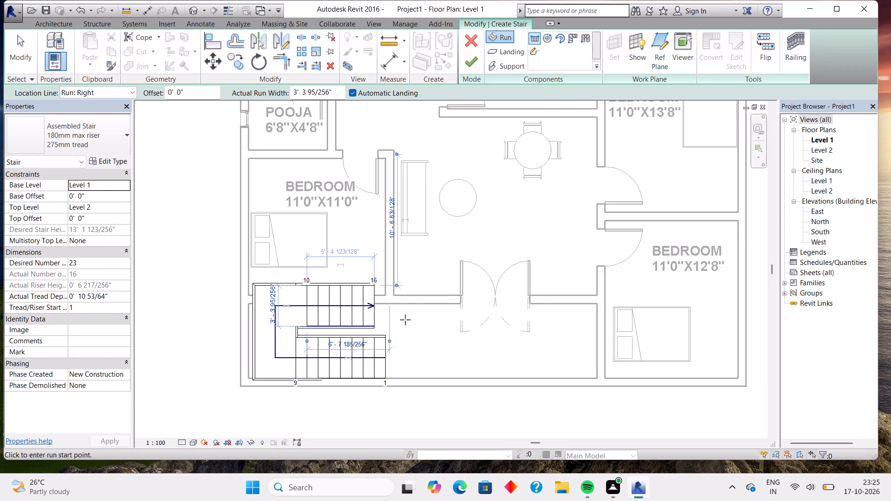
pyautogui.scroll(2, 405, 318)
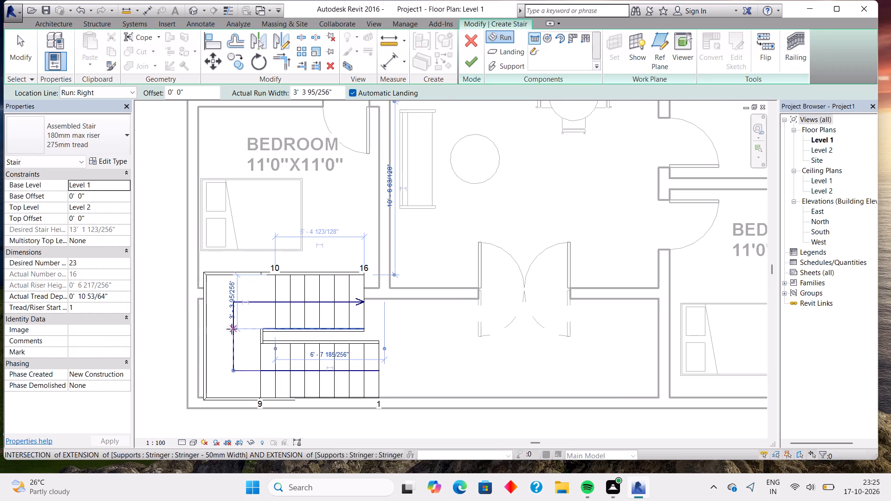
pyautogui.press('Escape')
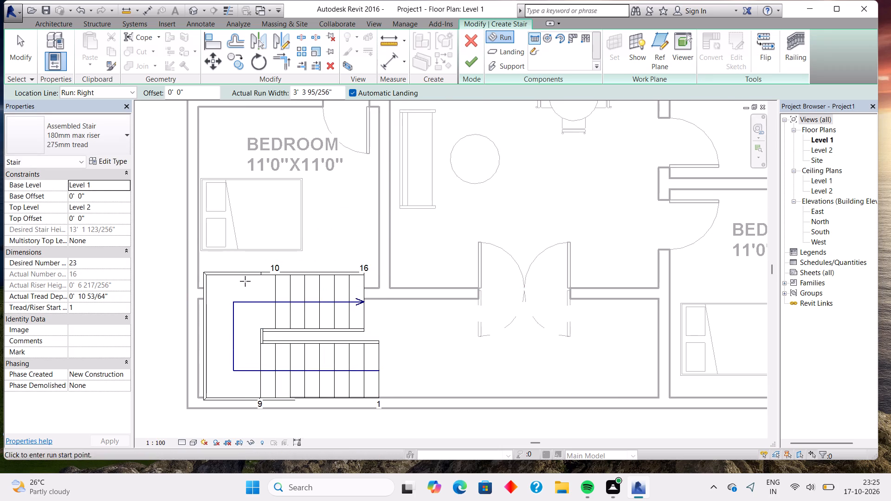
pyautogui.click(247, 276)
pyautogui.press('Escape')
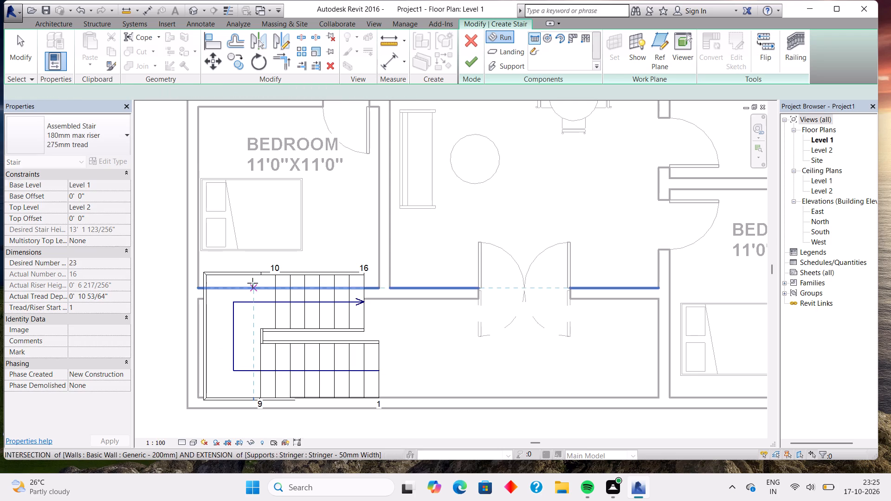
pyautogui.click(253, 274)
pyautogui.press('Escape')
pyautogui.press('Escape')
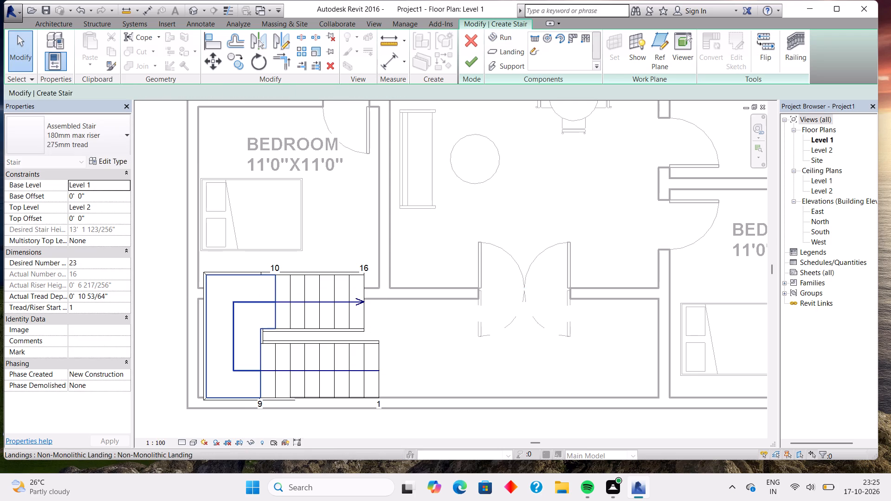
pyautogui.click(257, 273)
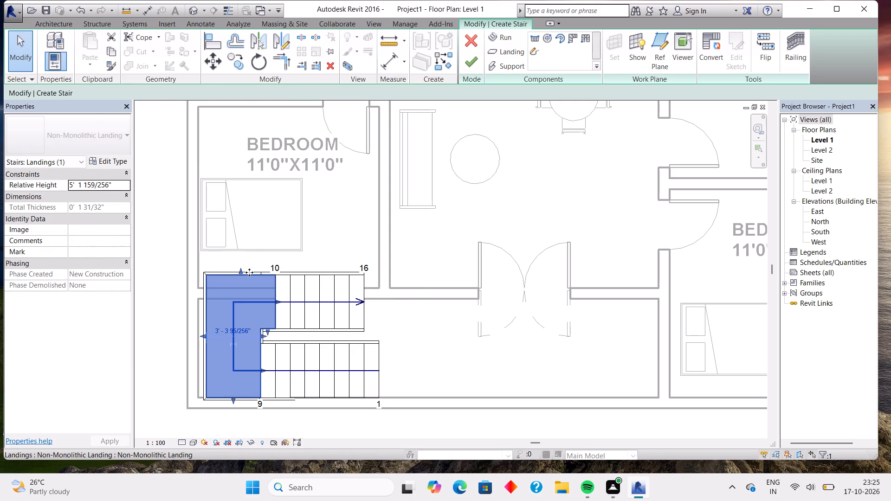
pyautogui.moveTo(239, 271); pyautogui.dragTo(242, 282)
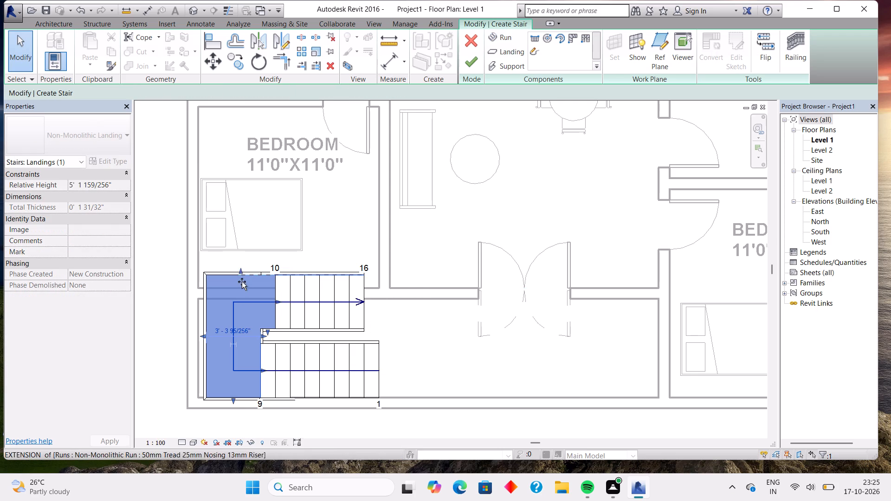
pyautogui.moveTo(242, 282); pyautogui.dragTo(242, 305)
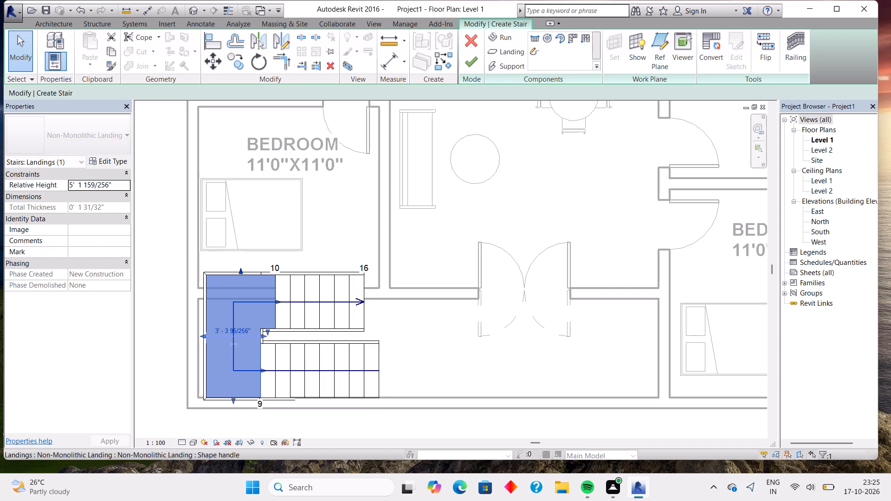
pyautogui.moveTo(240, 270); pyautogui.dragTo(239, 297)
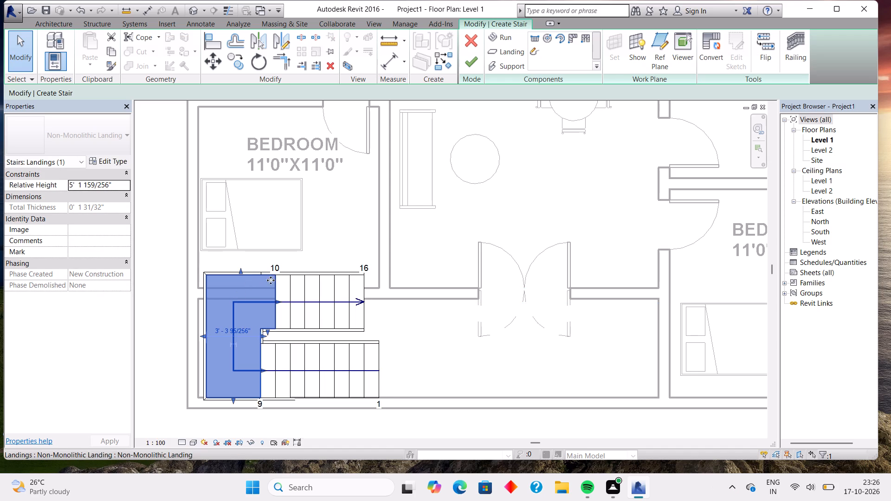
# Narrow the second stair flight to about 1'10" by pulling its north edge to the south face of the bedroom's south wall.
pyautogui.click(317, 298)
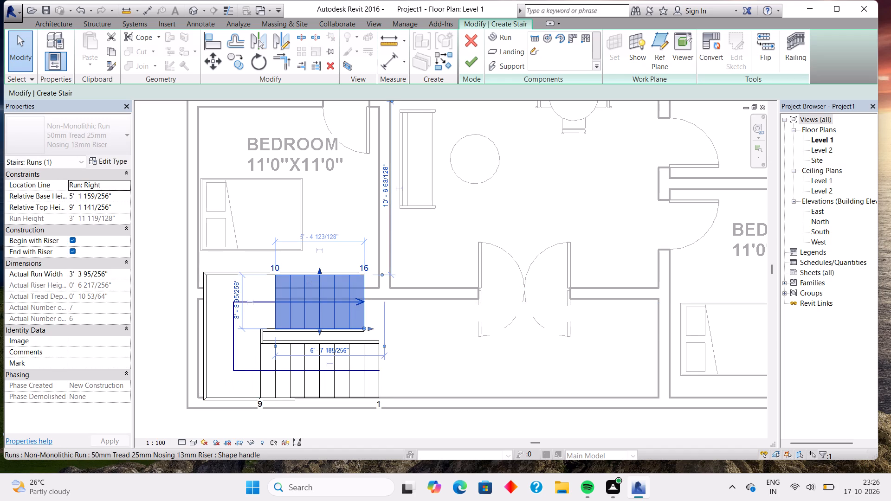
pyautogui.moveTo(319, 273); pyautogui.dragTo(321, 294)
pyautogui.click(321, 294)
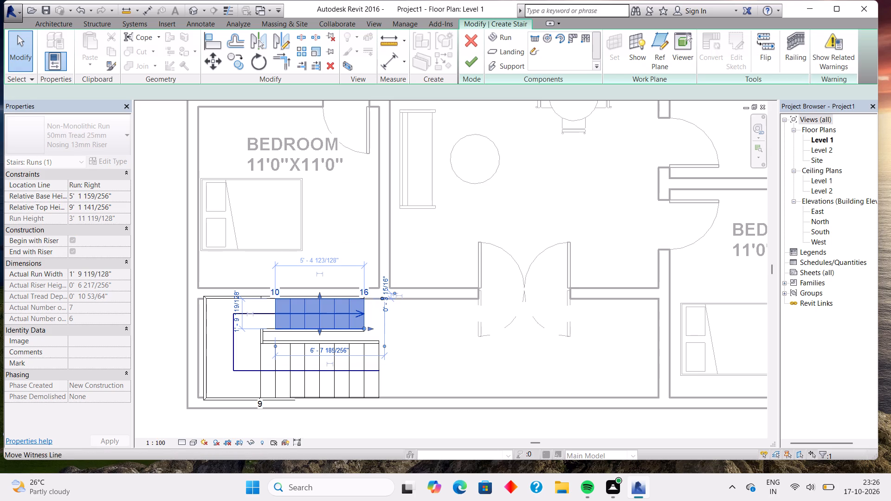
# Narrow the first stair flight to about 2'7" by pulling its north edge southward.
pyautogui.scroll(1, 397, 345)
pyautogui.click(314, 349)
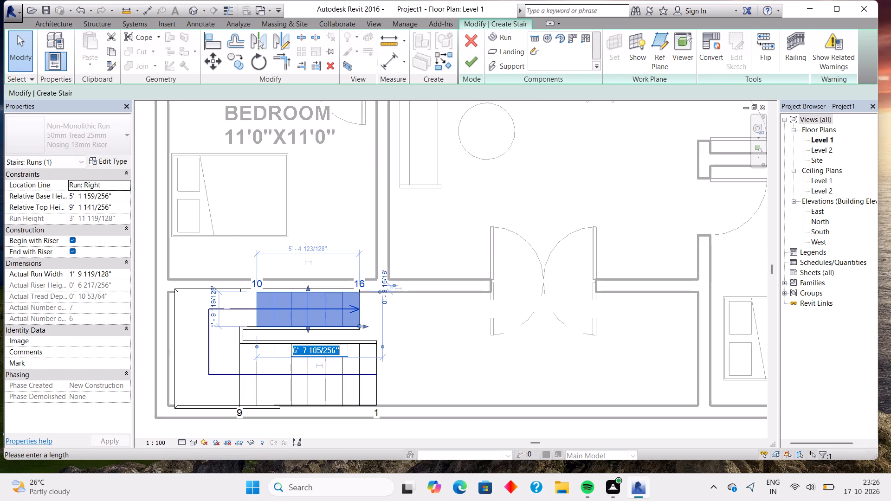
pyautogui.click(409, 373)
pyautogui.click(347, 398)
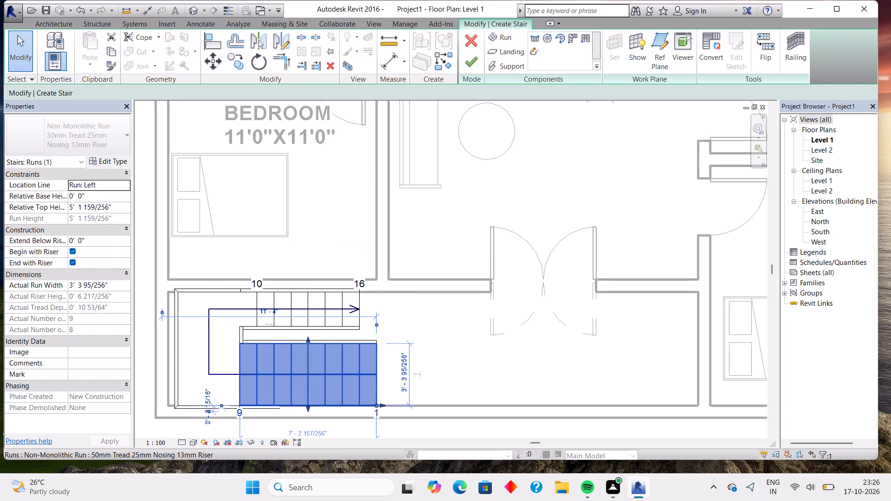
pyautogui.moveTo(308, 339); pyautogui.dragTo(307, 359)
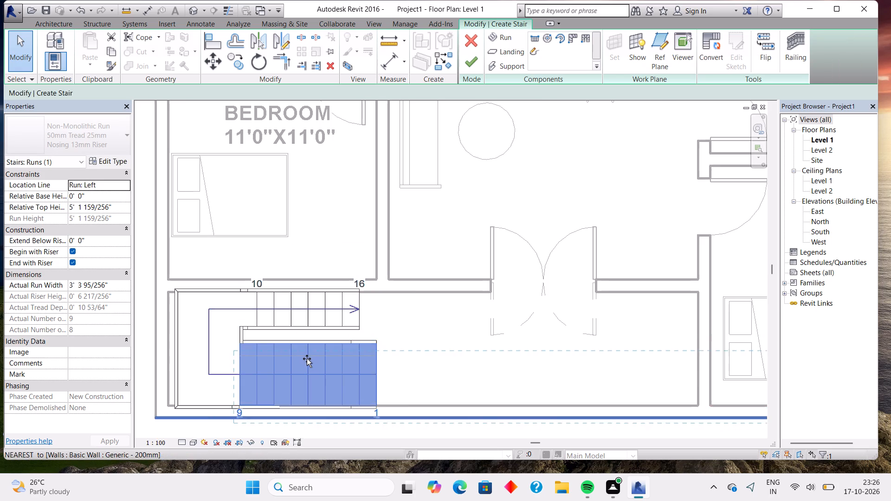
pyautogui.moveTo(307, 359); pyautogui.dragTo(307, 361)
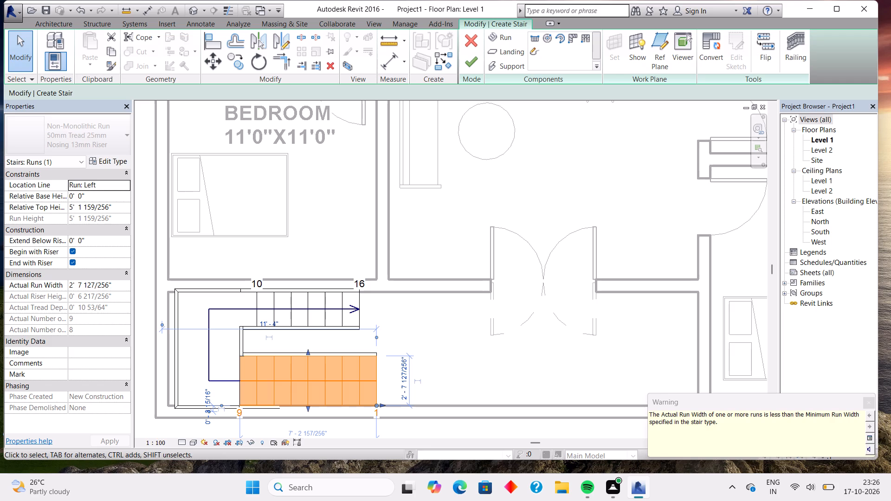
pyautogui.click(420, 325)
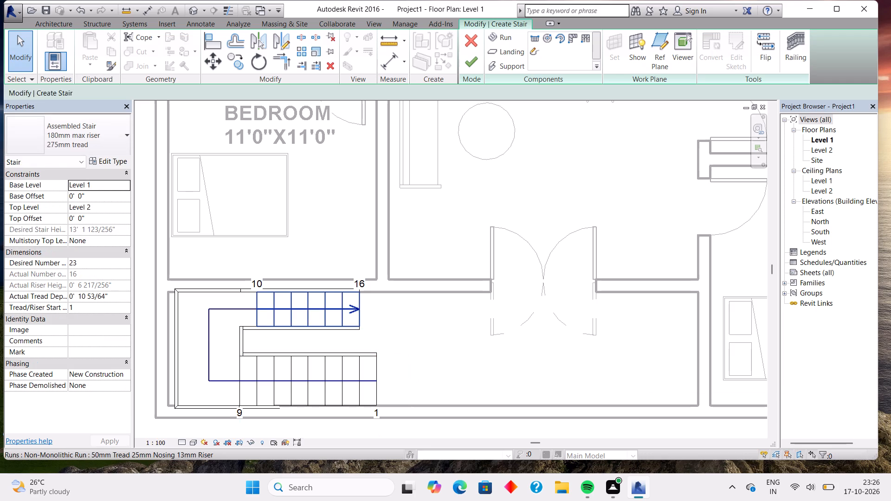
# Widen the second stair flight by pulling its south edge southward, leaving a narrow gap to the first flight.
pyautogui.click(293, 315)
pyautogui.moveTo(309, 329); pyautogui.dragTo(312, 341)
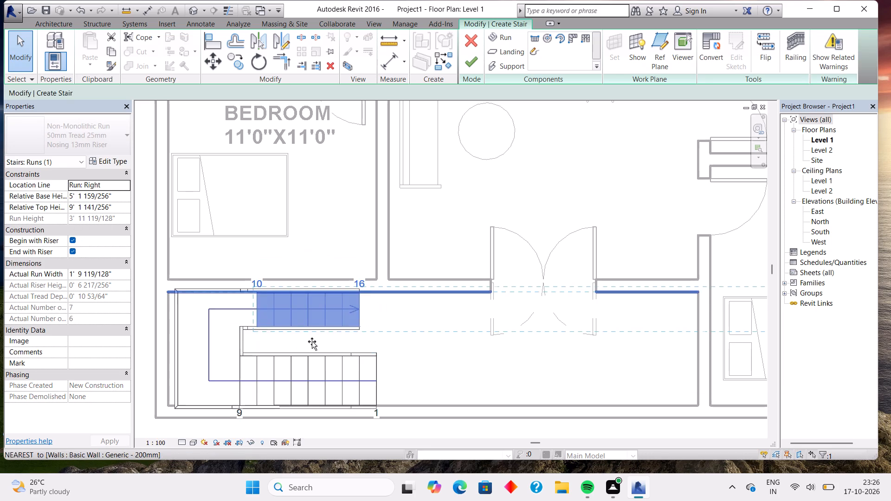
pyautogui.moveTo(312, 341); pyautogui.dragTo(312, 345)
pyautogui.click(430, 345)
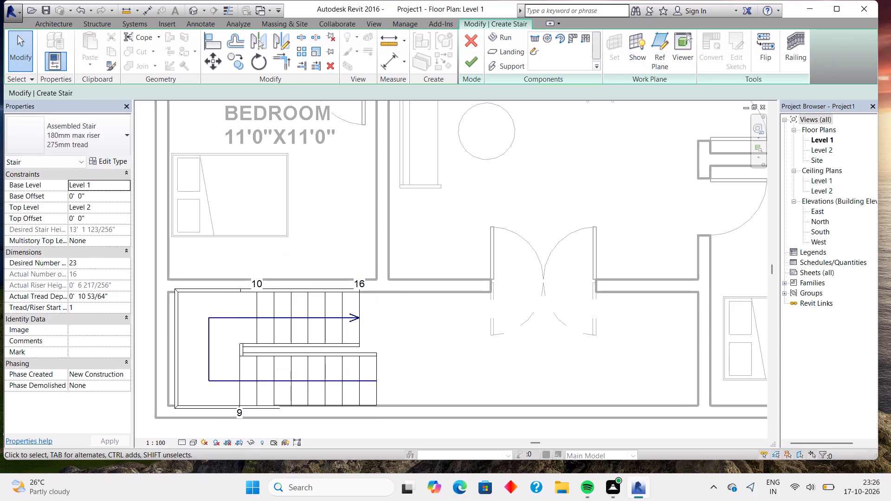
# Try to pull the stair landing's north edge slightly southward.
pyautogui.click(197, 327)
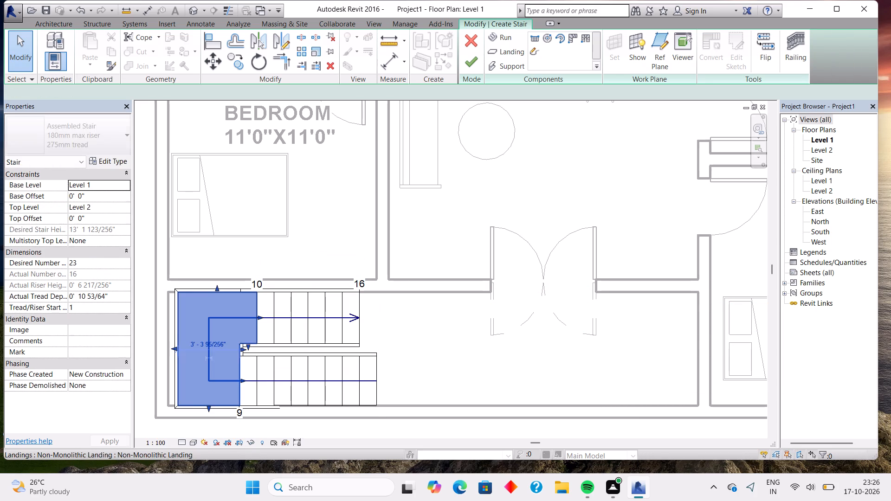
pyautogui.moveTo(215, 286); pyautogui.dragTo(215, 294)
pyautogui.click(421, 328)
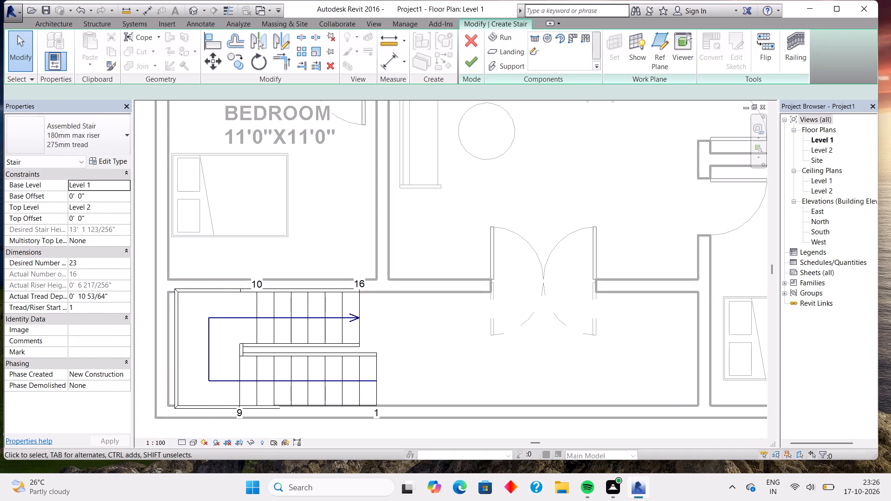
# Extend the stair landing's west edge to the inner face of the exterior west wall, making it about 3'9" deep.
pyautogui.click(190, 344)
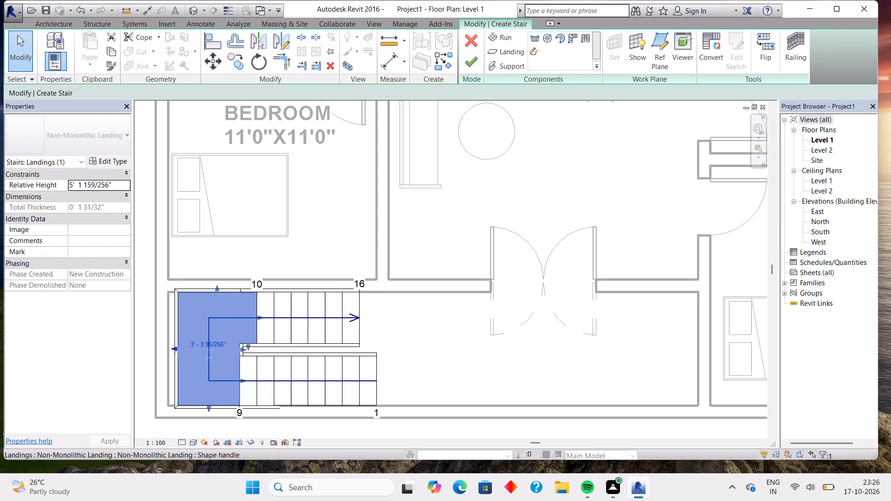
pyautogui.click(173, 348)
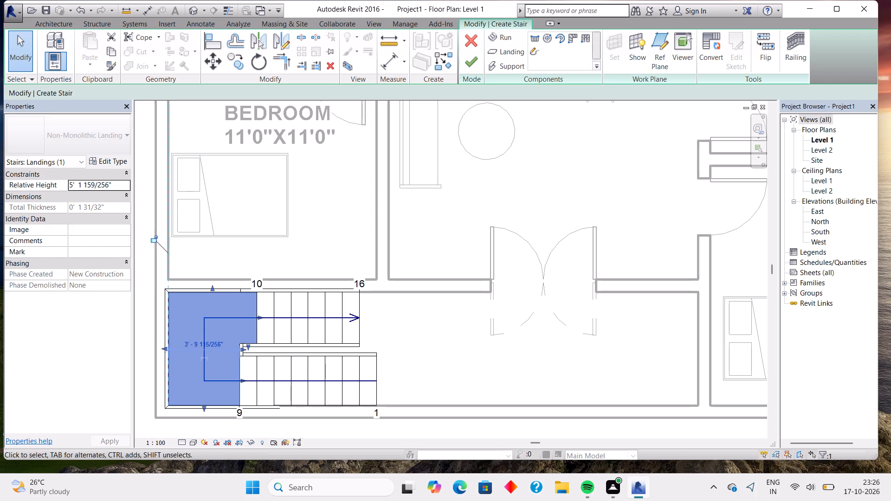
pyautogui.click(414, 353)
# Finish the stair and return to the Level 1 floor plan.
pyautogui.scroll(-3, 414, 354)
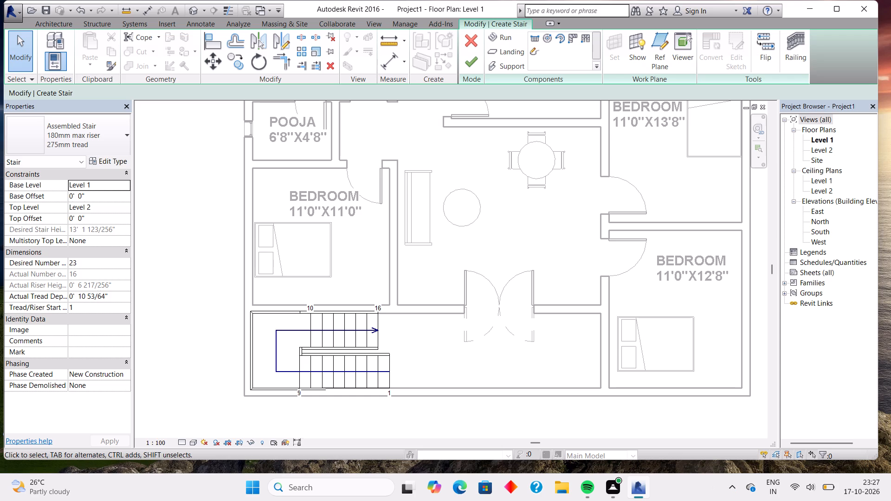
pyautogui.click(461, 67)
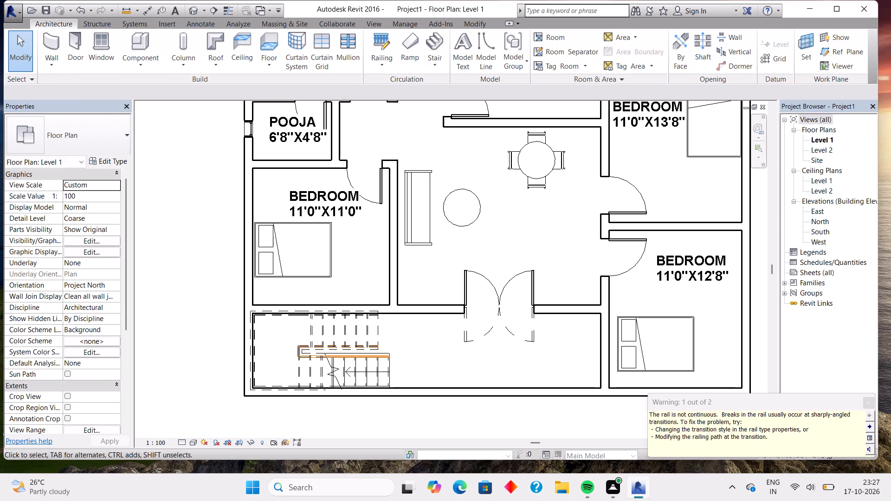
pyautogui.scroll(-2, 522, 243)
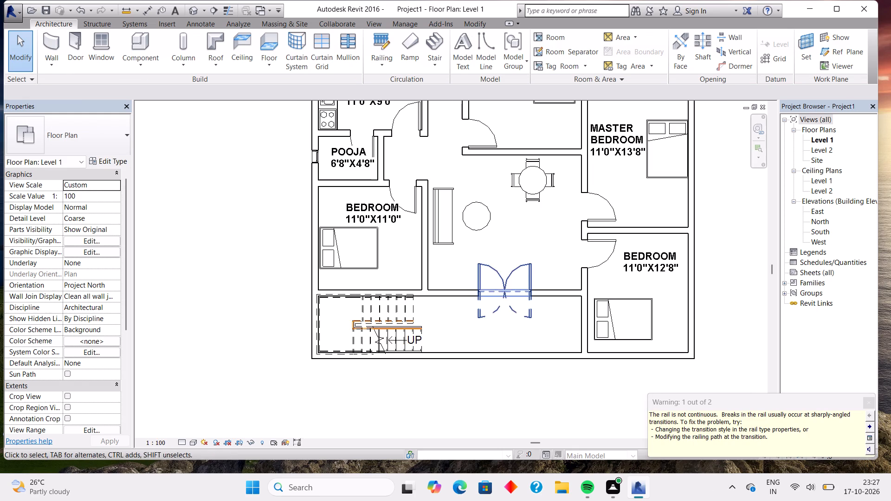
pyautogui.click(447, 327)
# Nudge the whole stair slightly south, away from the bedroom's south wall.
pyautogui.click(362, 290)
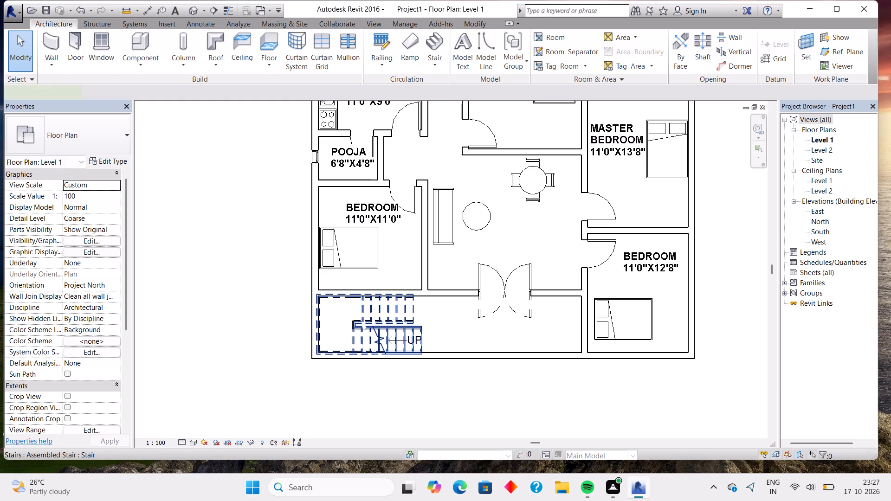
pyautogui.press('Down')
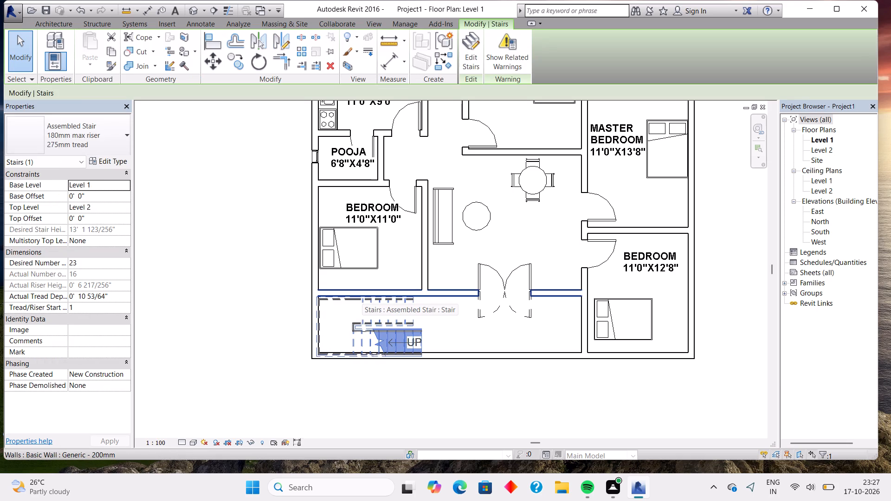
pyautogui.press('Escape')
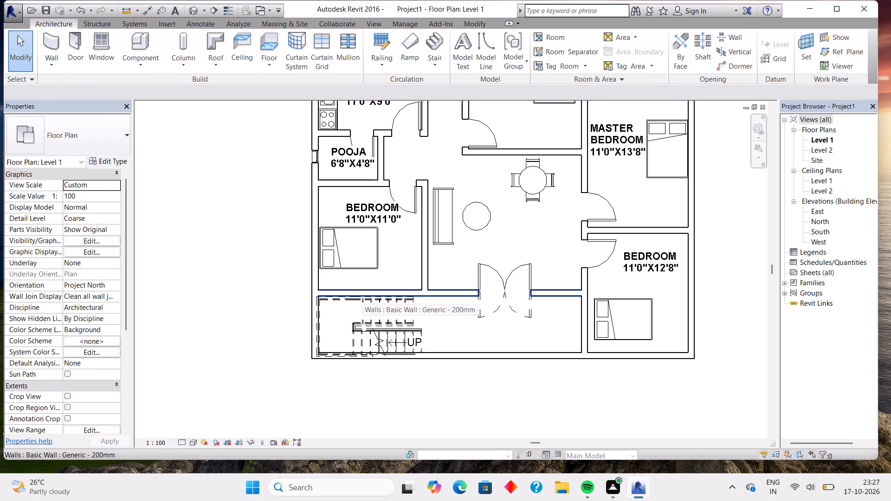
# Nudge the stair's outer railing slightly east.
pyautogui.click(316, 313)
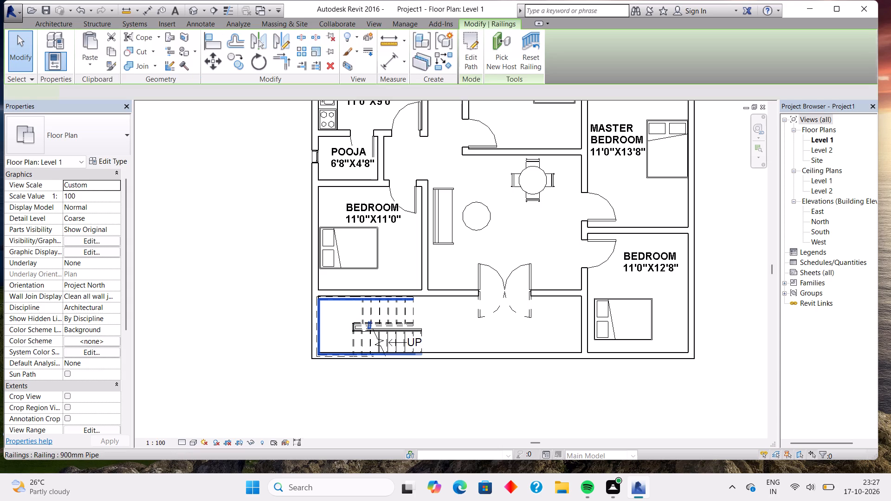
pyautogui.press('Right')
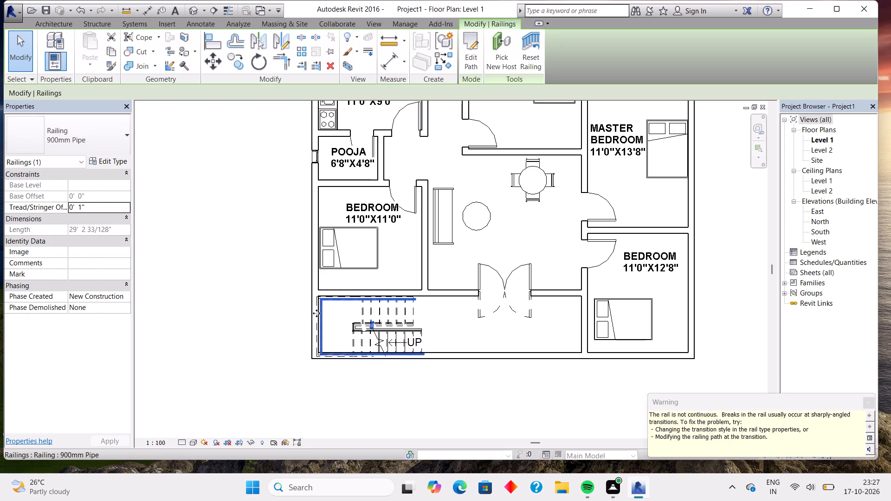
# Nudge the whole stair slightly east so its landing edge meets the inner face of the exterior west wall.
pyautogui.scroll(7, 316, 313)
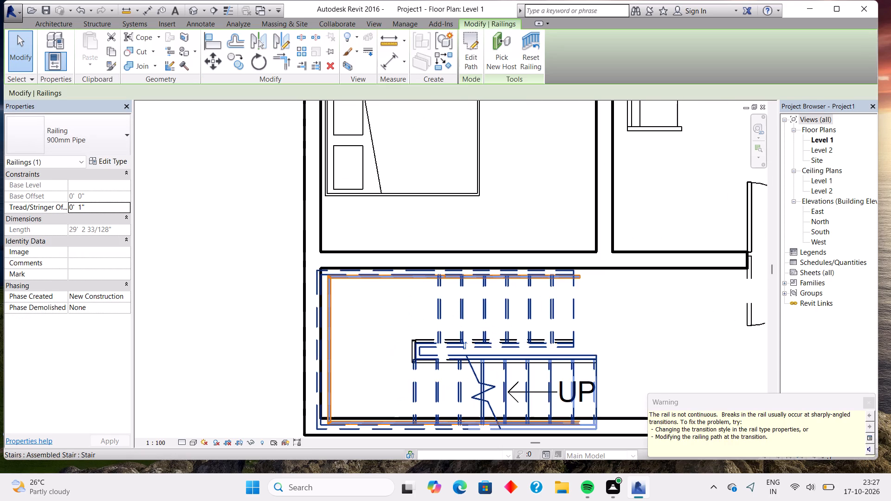
pyautogui.click(315, 307)
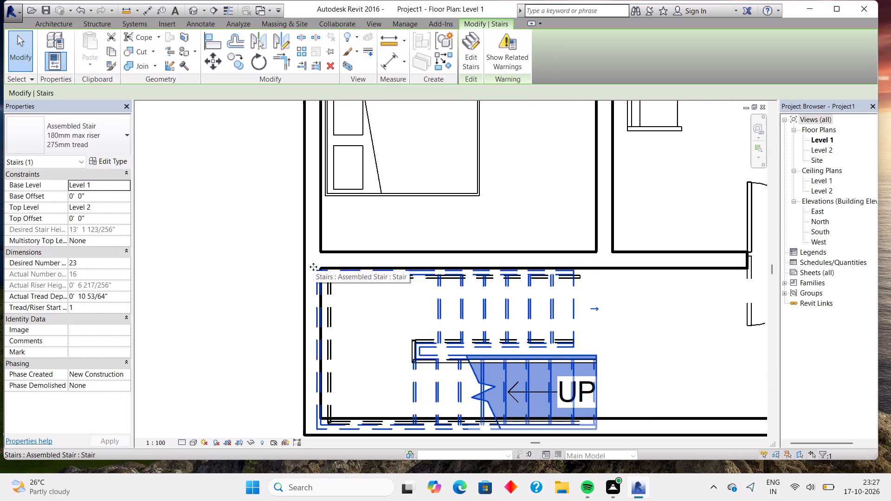
pyautogui.press('Right')
pyautogui.press('Right')
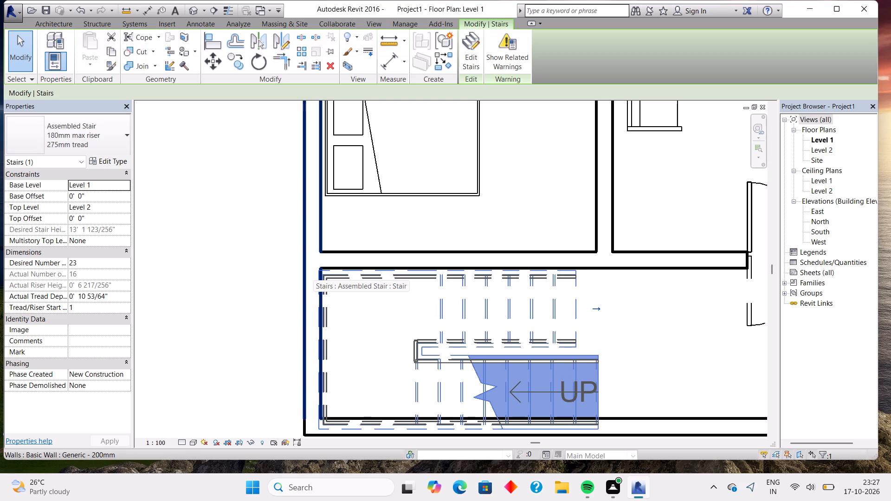
pyautogui.press('Escape')
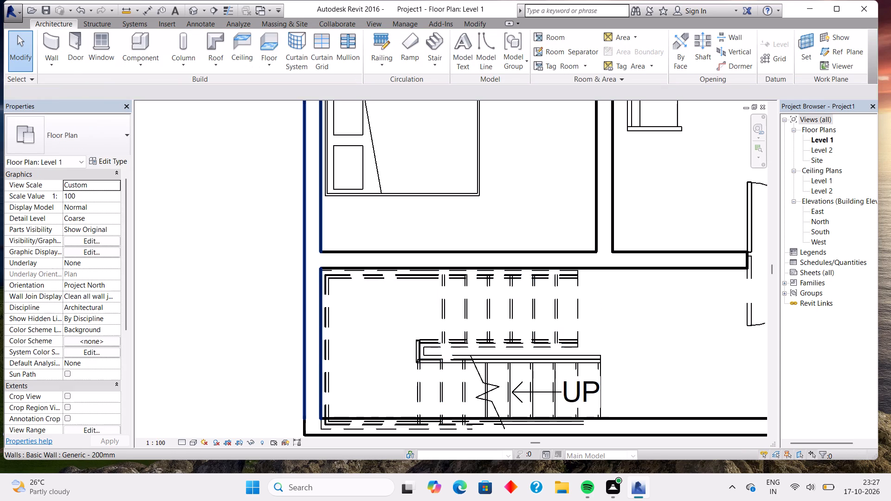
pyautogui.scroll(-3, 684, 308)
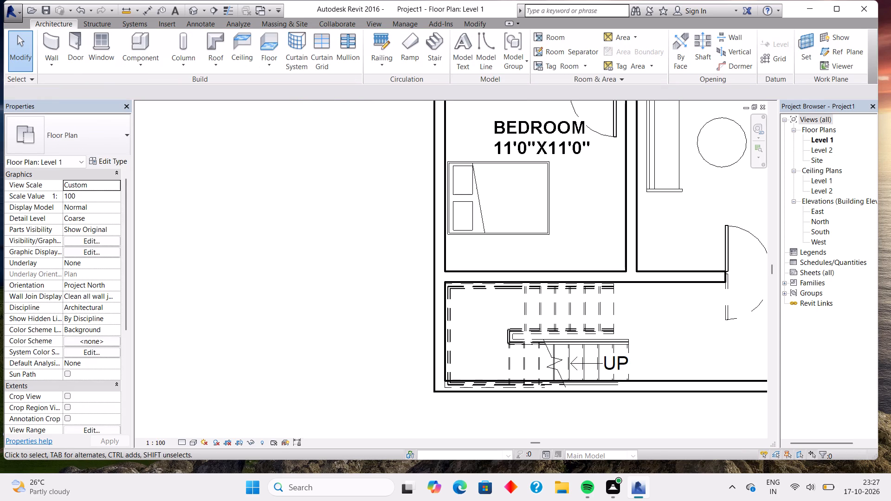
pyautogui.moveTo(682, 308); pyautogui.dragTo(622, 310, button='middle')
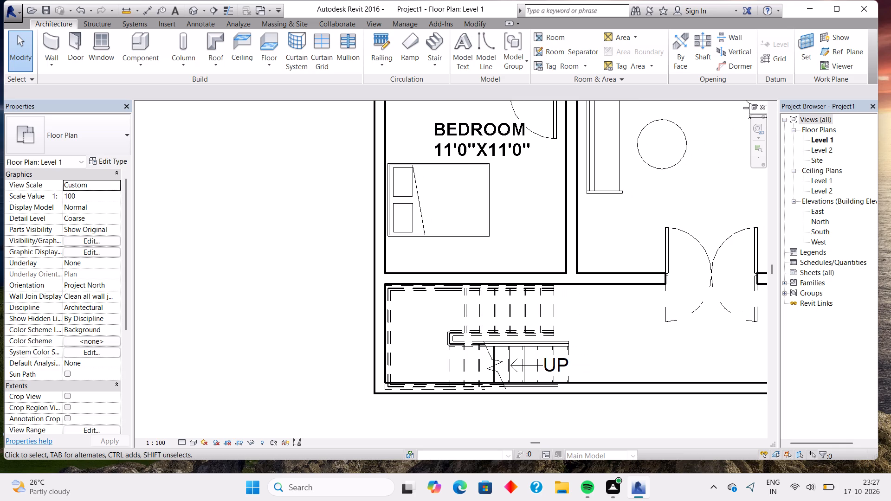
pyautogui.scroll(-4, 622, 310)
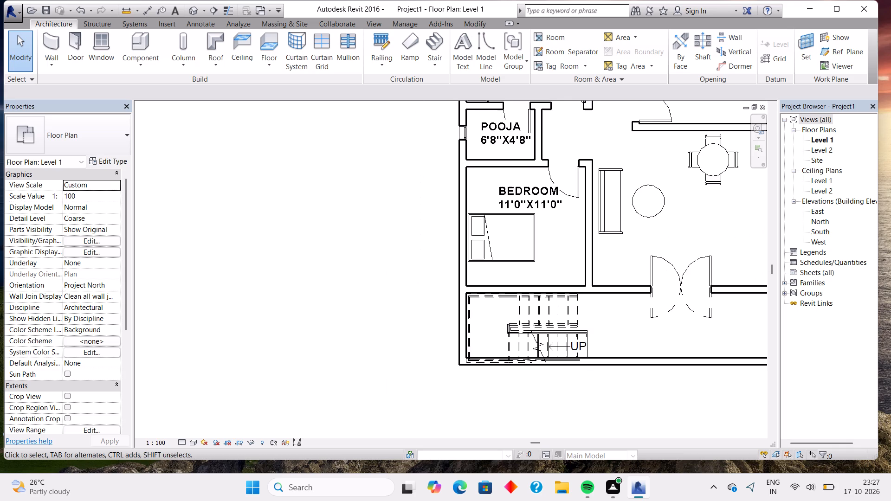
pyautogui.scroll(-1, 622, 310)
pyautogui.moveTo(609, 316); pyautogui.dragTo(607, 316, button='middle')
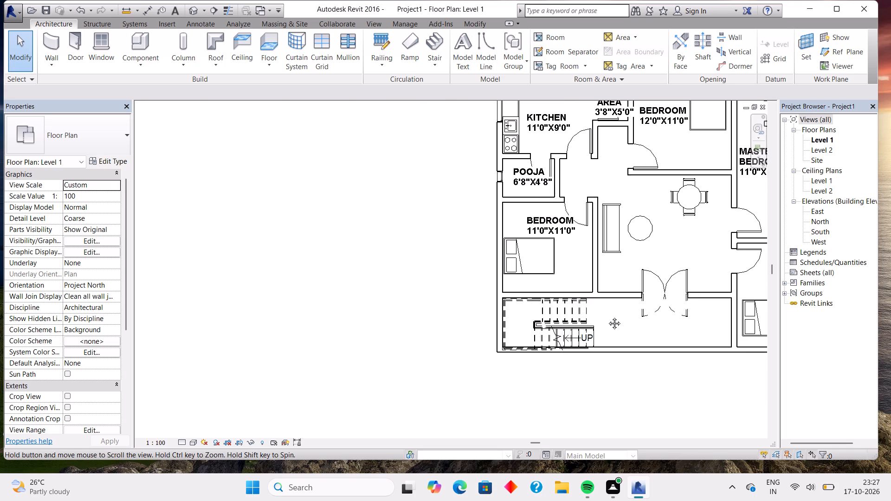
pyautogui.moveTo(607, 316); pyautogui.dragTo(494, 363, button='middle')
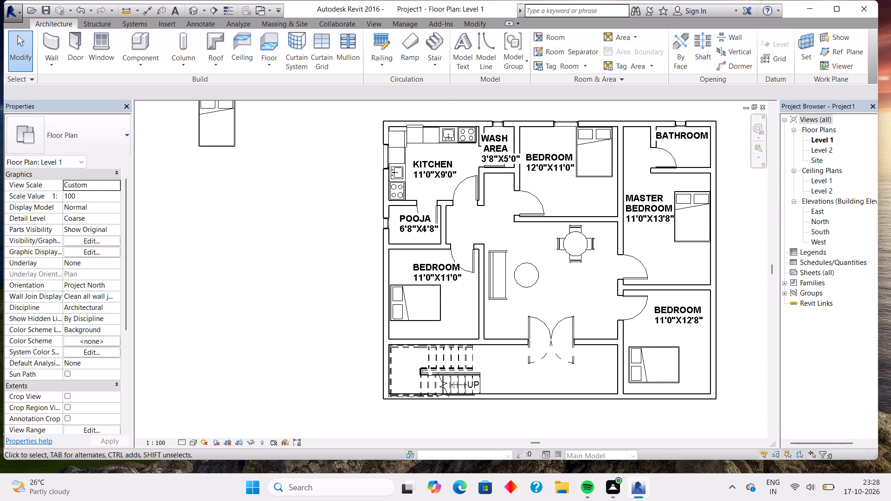
# Override the cut pattern of the Walls category in the Level 1 plan with a black Solid fill.
pyautogui.click(97, 243)
pyautogui.scroll(-1, 551, 246)
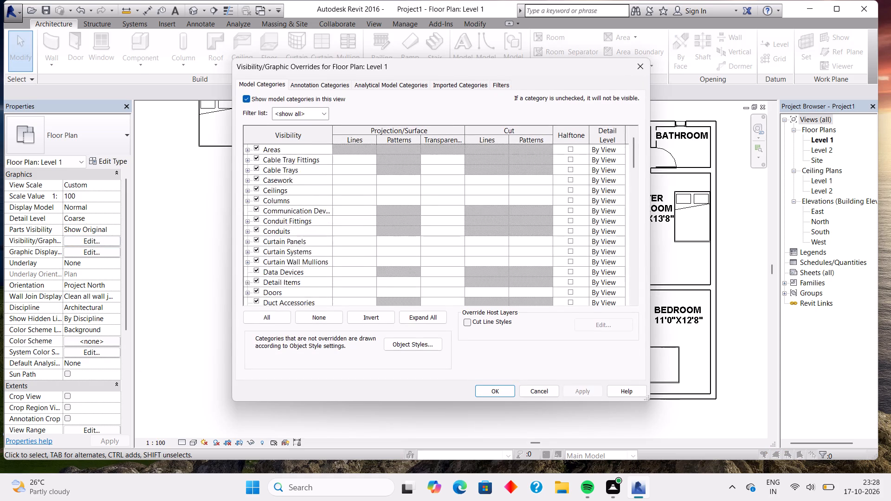
pyautogui.scroll(-20, 548, 248)
pyautogui.scroll(-16, 548, 248)
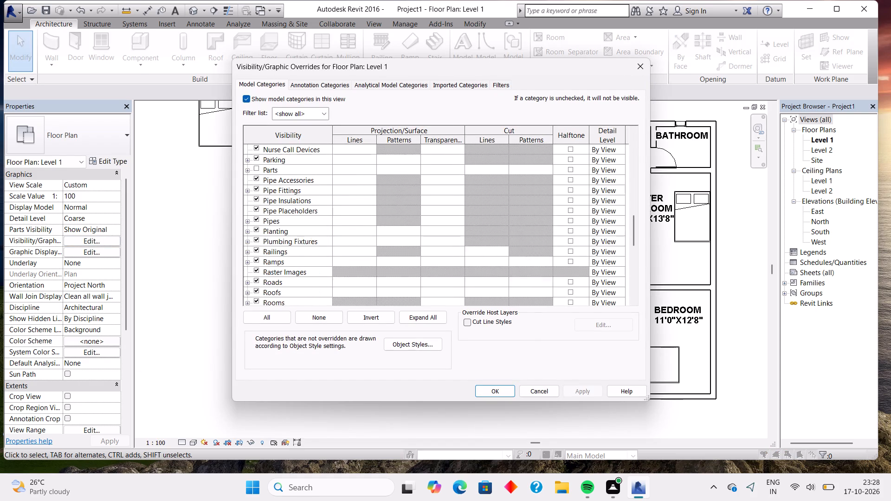
pyautogui.scroll(-20, 541, 249)
pyautogui.scroll(-16, 541, 249)
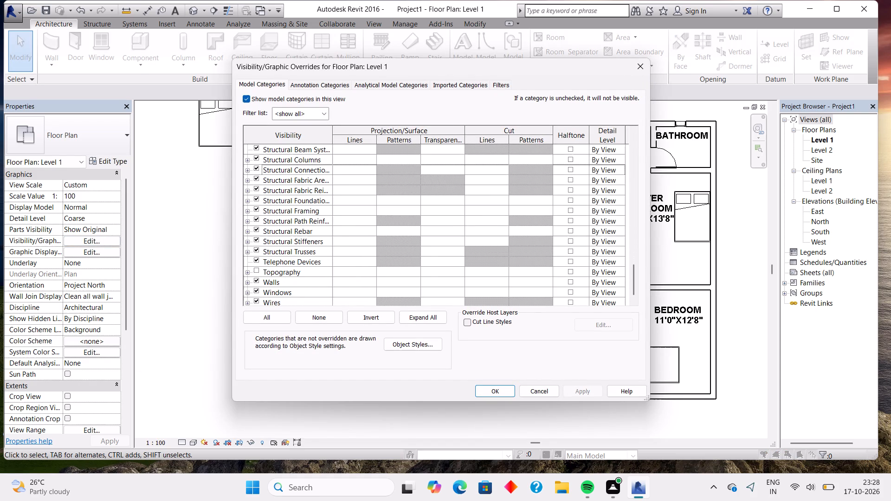
pyautogui.scroll(-20, 540, 249)
pyautogui.scroll(-16, 540, 249)
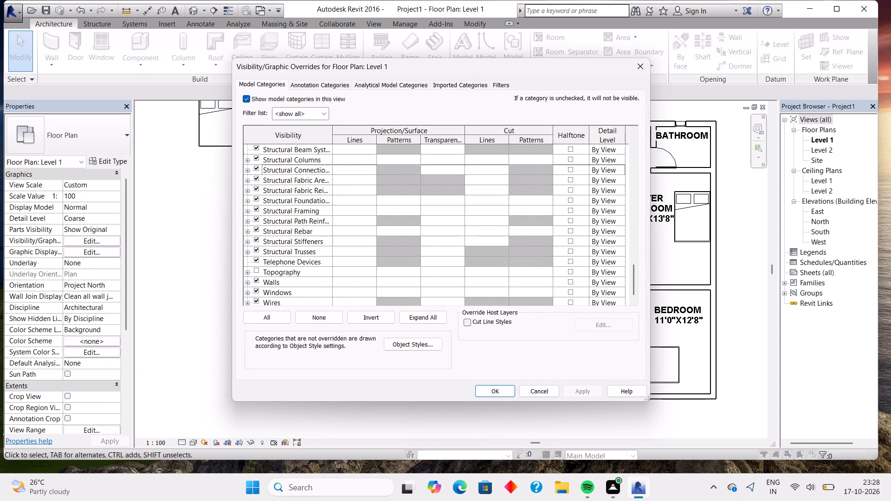
pyautogui.scroll(-5, 540, 249)
pyautogui.click(524, 273)
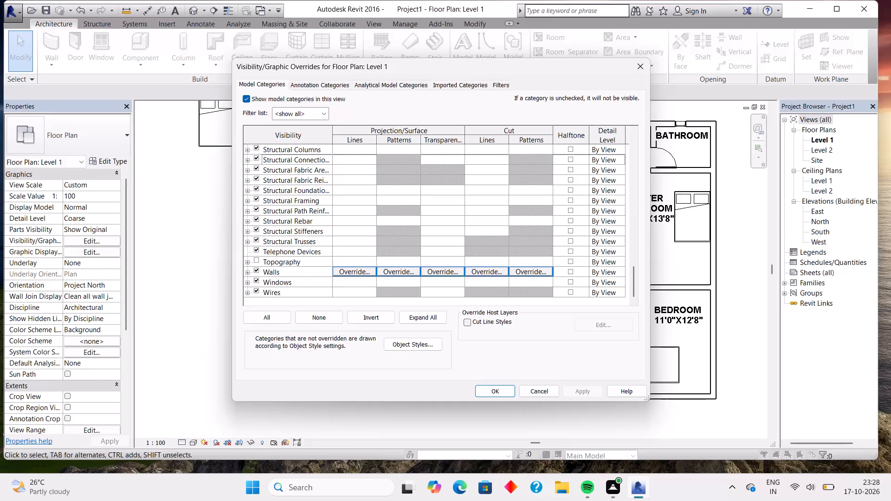
pyautogui.click(525, 273)
pyautogui.click(416, 229)
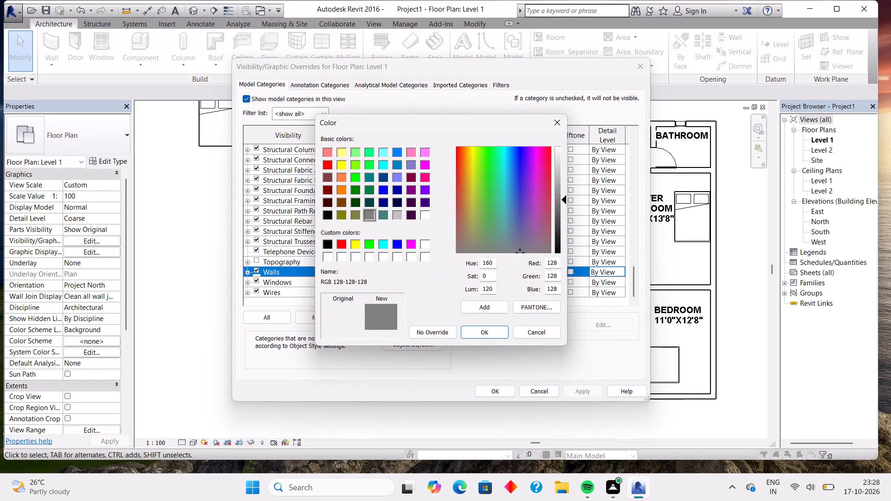
pyautogui.click(327, 240)
pyautogui.click(480, 334)
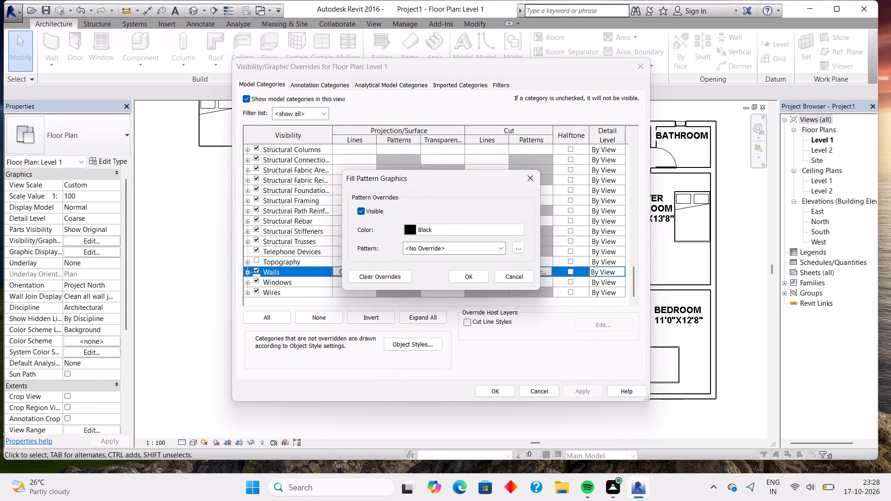
pyautogui.click(454, 250)
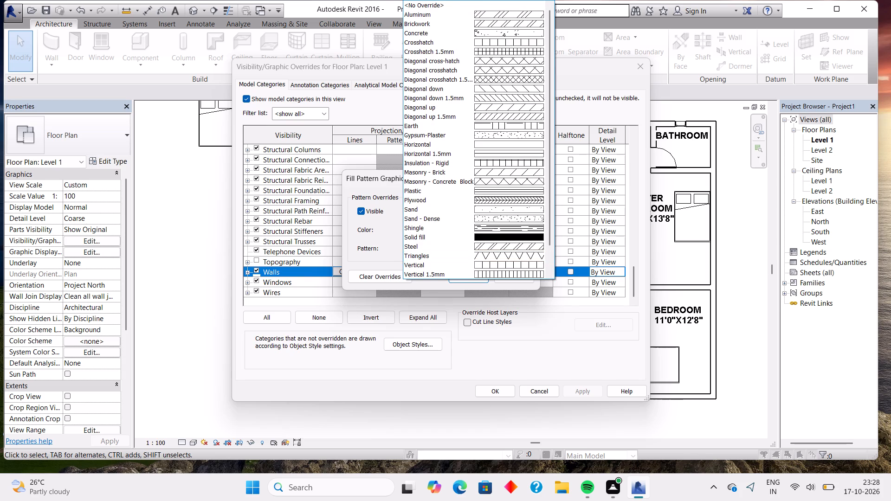
pyautogui.click(495, 238)
pyautogui.click(473, 273)
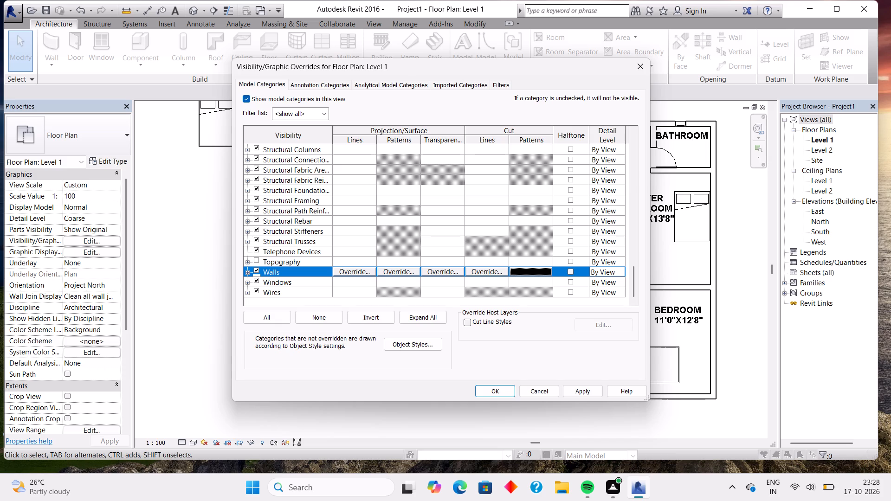
pyautogui.click(577, 390)
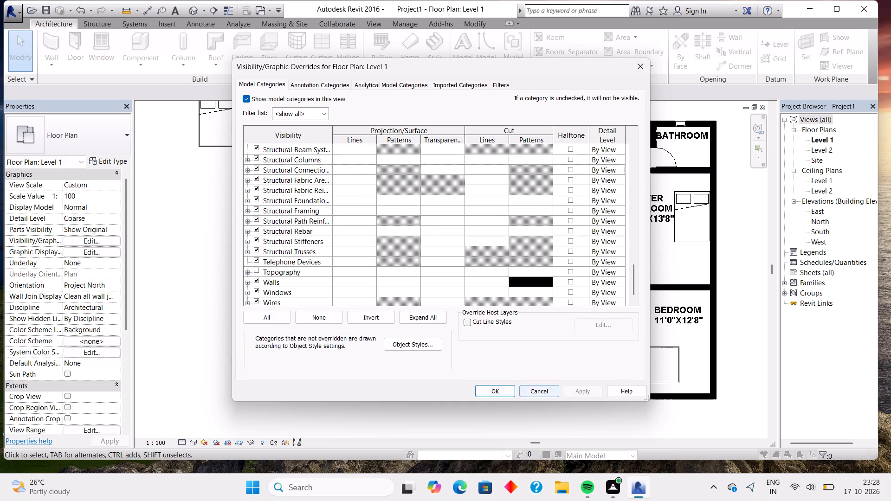
pyautogui.click(501, 392)
# Place M_Fixed 0915 x 1220mm windows about 5'-6" either side of the double door's centre and one in the southeast bedroom's west wall.
pyautogui.moveTo(552, 257); pyautogui.dragTo(512, 283, button='middle')
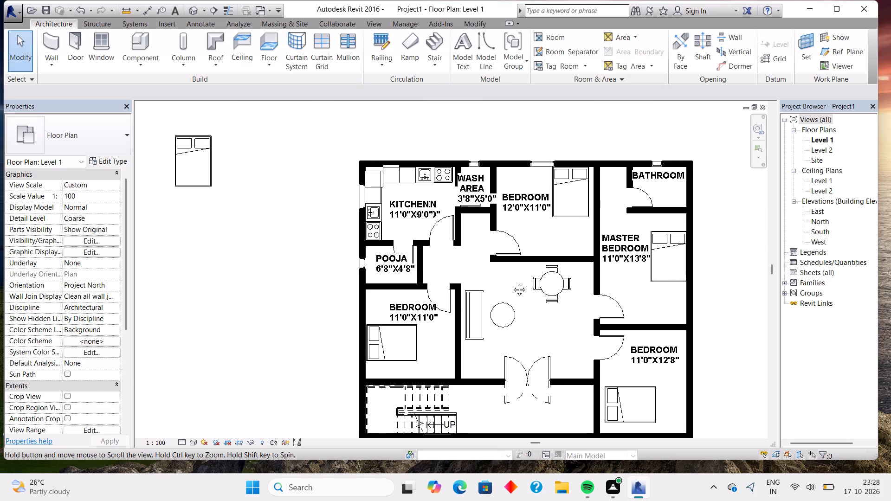
pyautogui.moveTo(512, 283); pyautogui.dragTo(480, 259, button='middle')
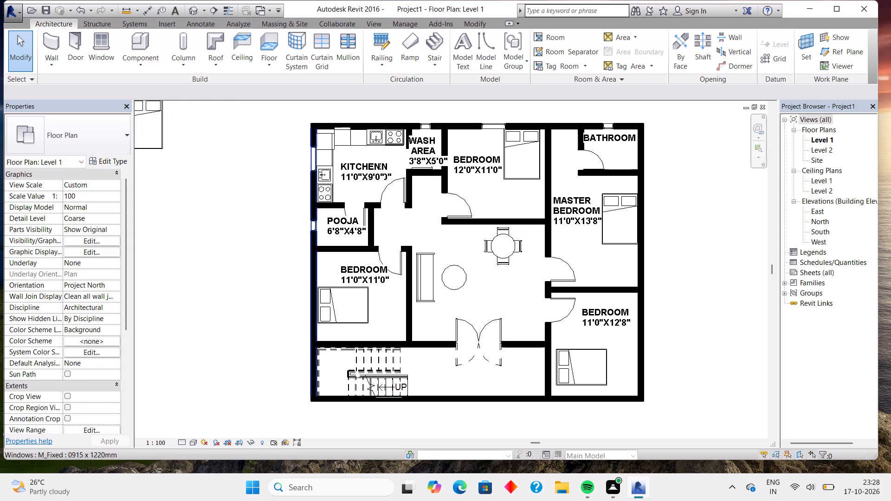
pyautogui.click(93, 49)
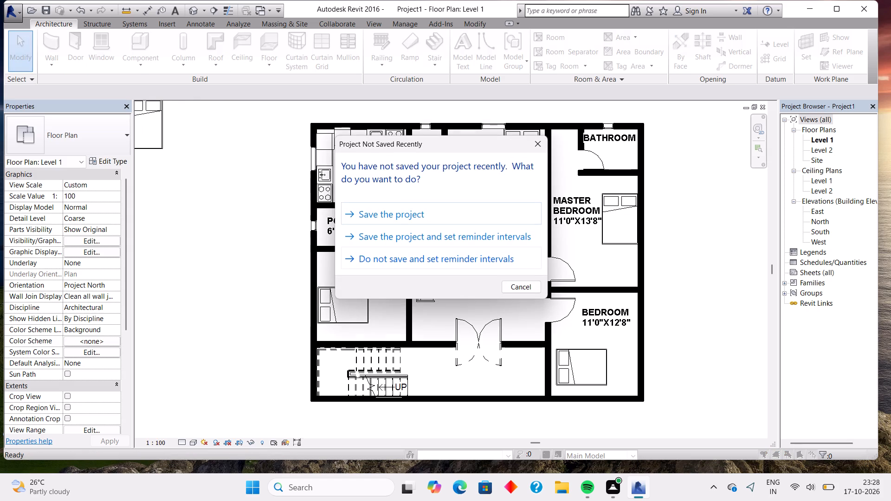
pyautogui.click(538, 131)
pyautogui.click(537, 152)
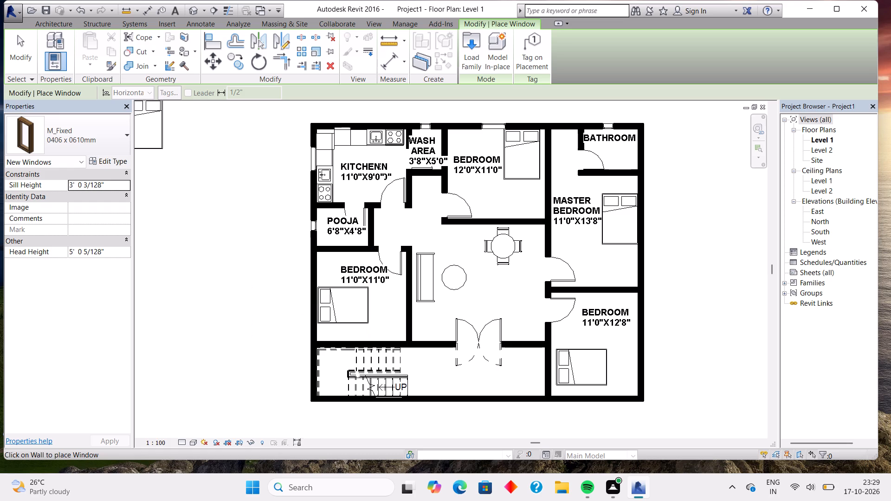
pyautogui.click(90, 122)
pyautogui.click(58, 300)
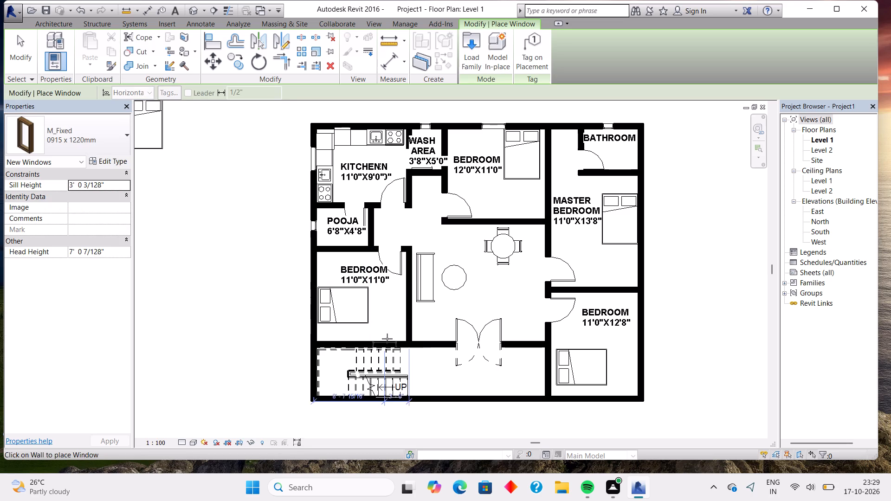
pyautogui.click(435, 345)
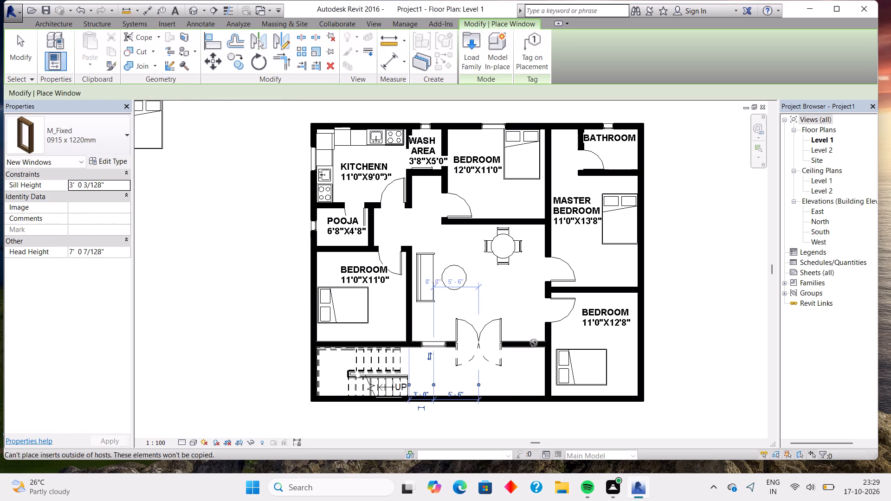
pyautogui.click(525, 348)
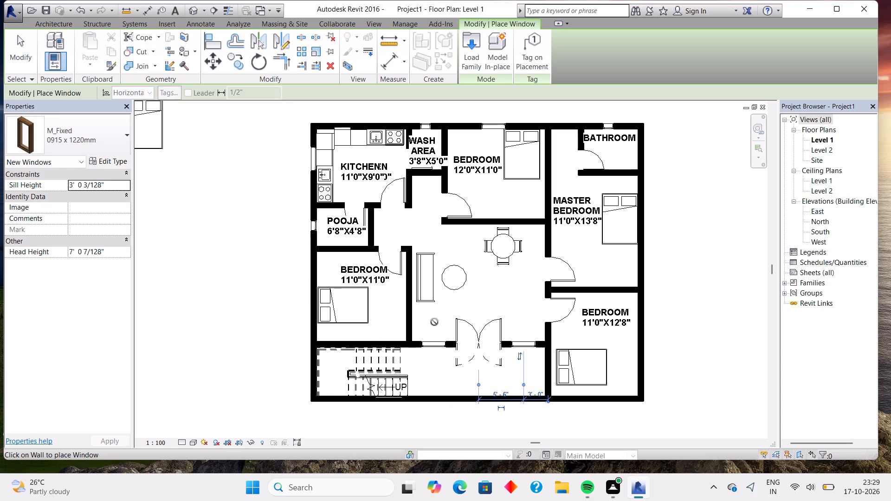
pyautogui.click(554, 376)
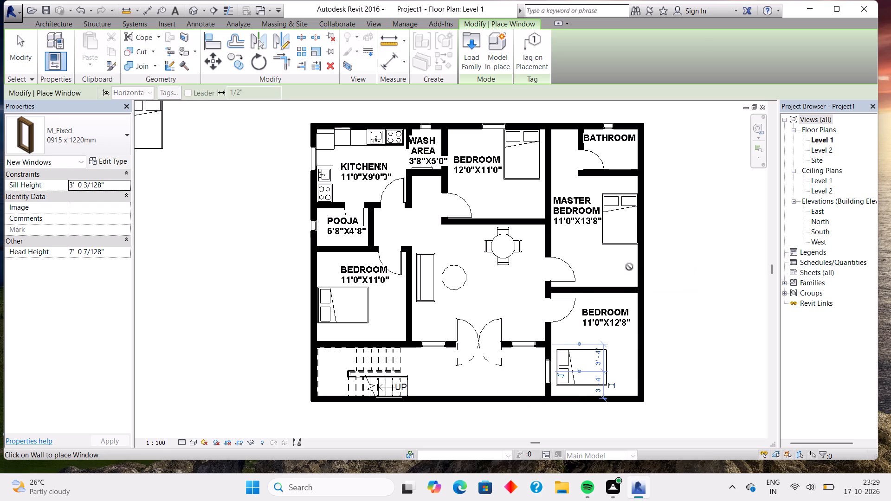
# Place a bold text note reading OPEN PORCH in the space south of the double entrance door.
pyautogui.scroll(-2, 566, 306)
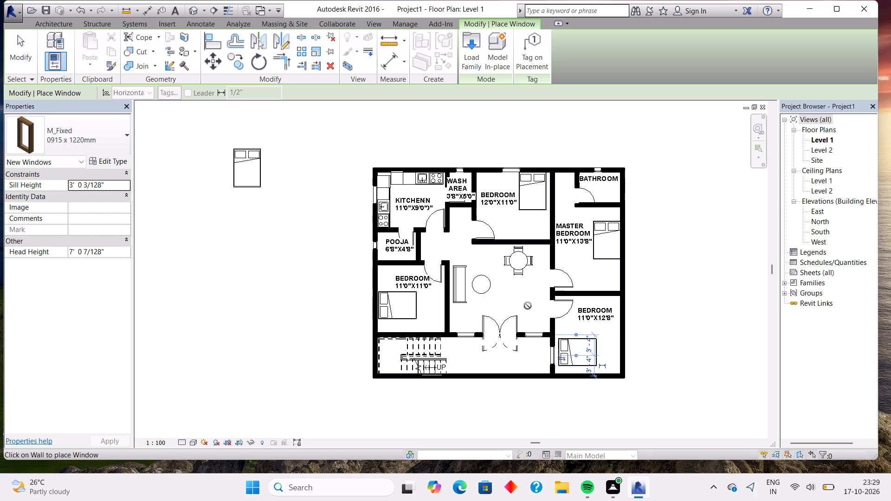
pyautogui.moveTo(527, 306); pyautogui.dragTo(553, 264, button='middle')
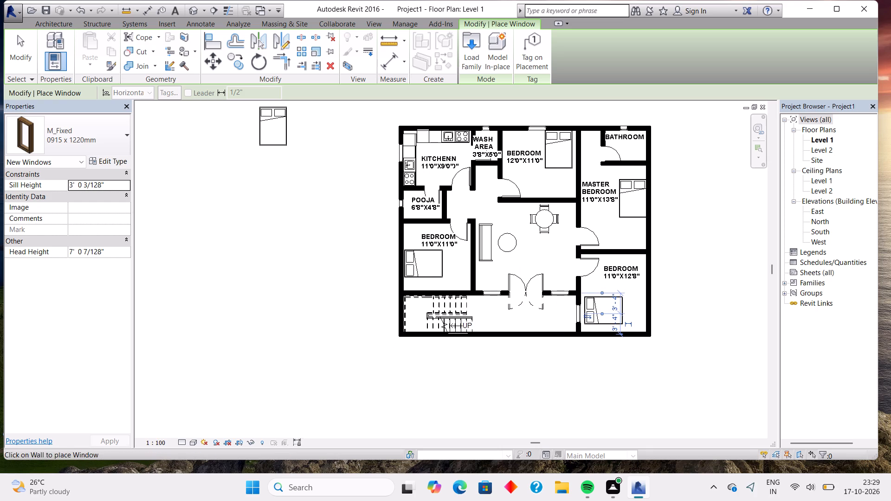
pyautogui.click(200, 25)
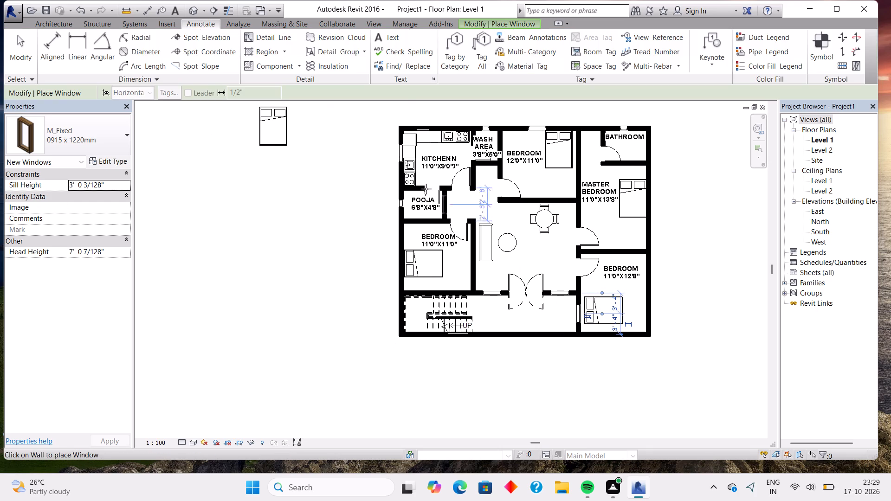
pyautogui.click(384, 43)
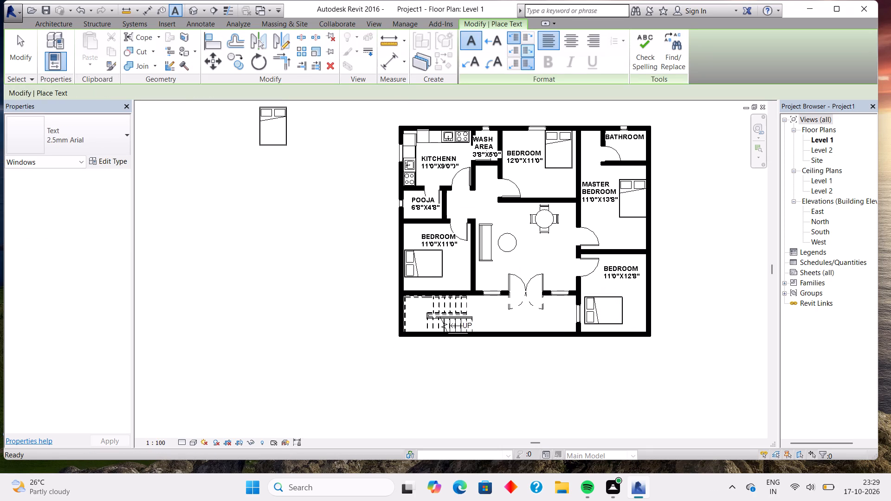
pyautogui.click(494, 314)
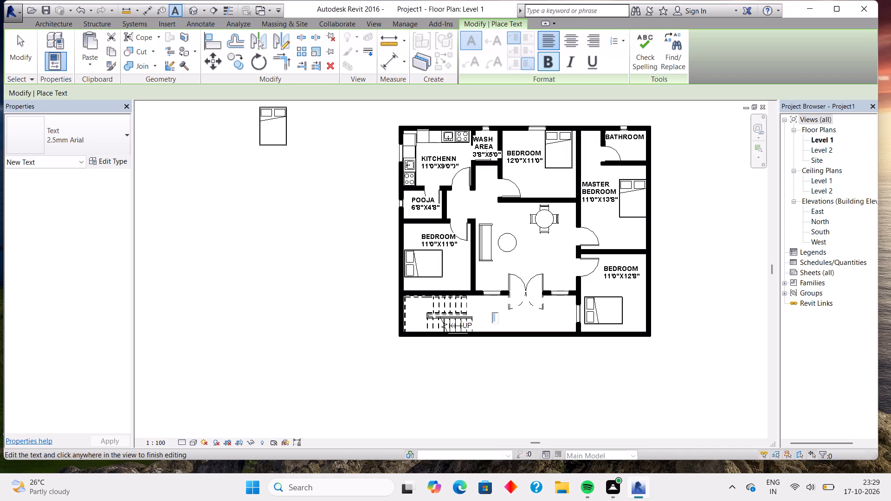
pyautogui.click(544, 63)
pyautogui.scroll(8, 565, 140)
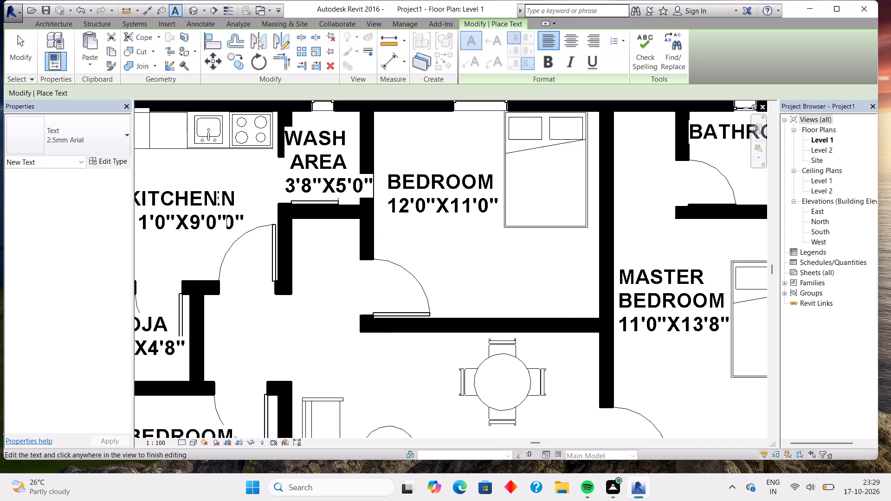
pyautogui.moveTo(536, 349); pyautogui.dragTo(544, 95, button='middle')
pyautogui.moveTo(545, 277); pyautogui.dragTo(547, 153, button='middle')
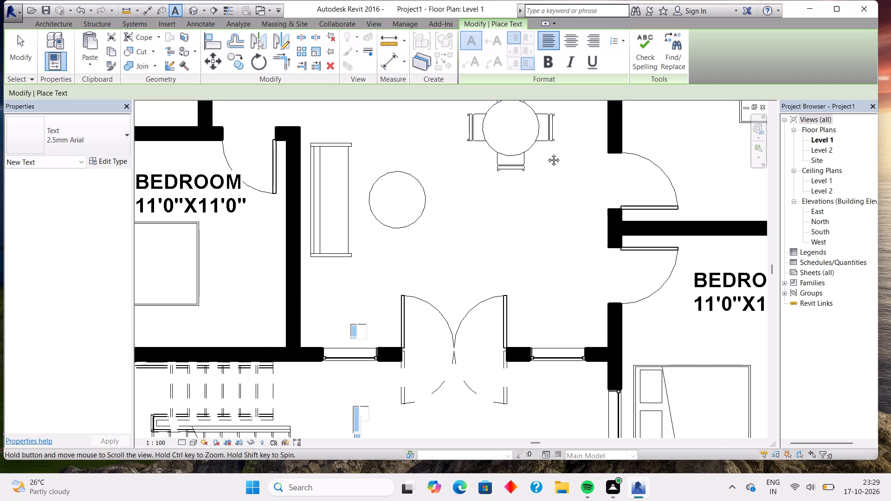
pyautogui.moveTo(547, 153); pyautogui.dragTo(552, 112, button='middle')
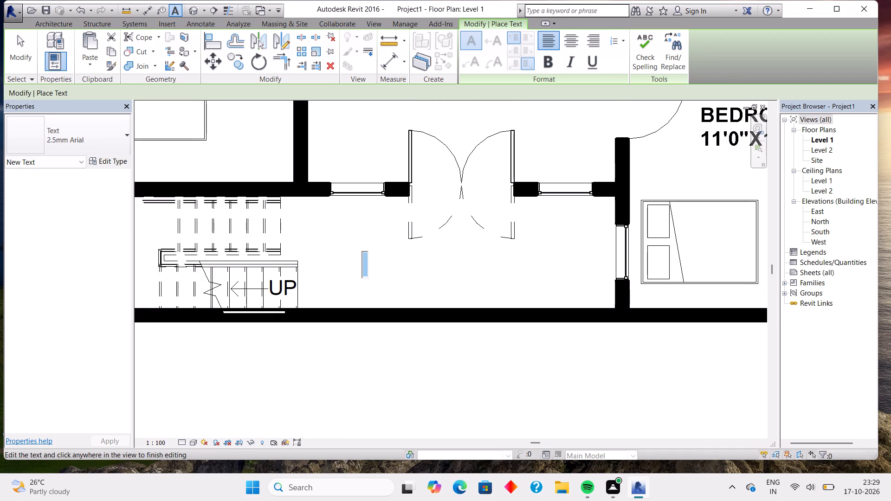
pyautogui.click(546, 54)
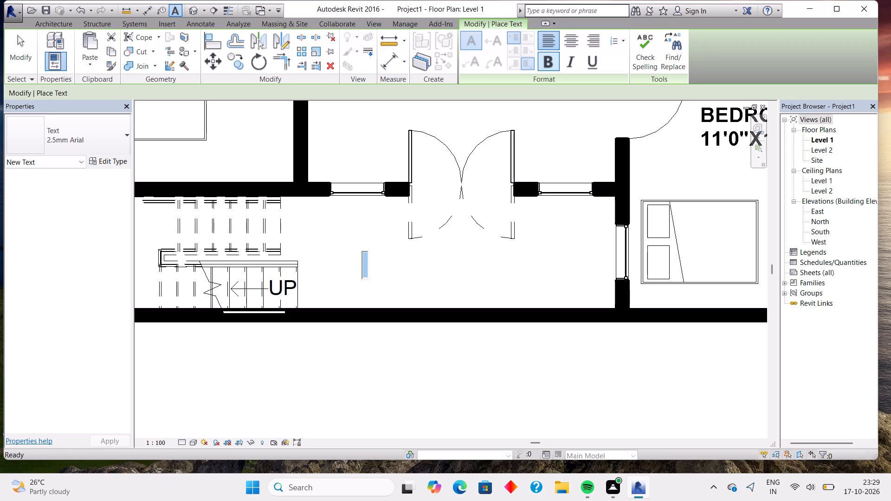
pyautogui.write('OPEN')
pyautogui.press('space')
pyautogui.write('PORCH')
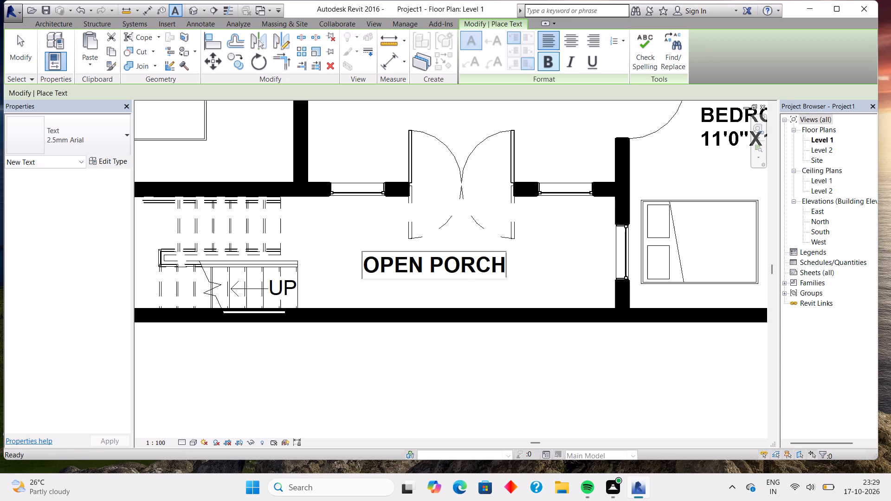
# Add a second line reading 16'0"X16'0" to the OPEN PORCH label.
pyautogui.press('Return')
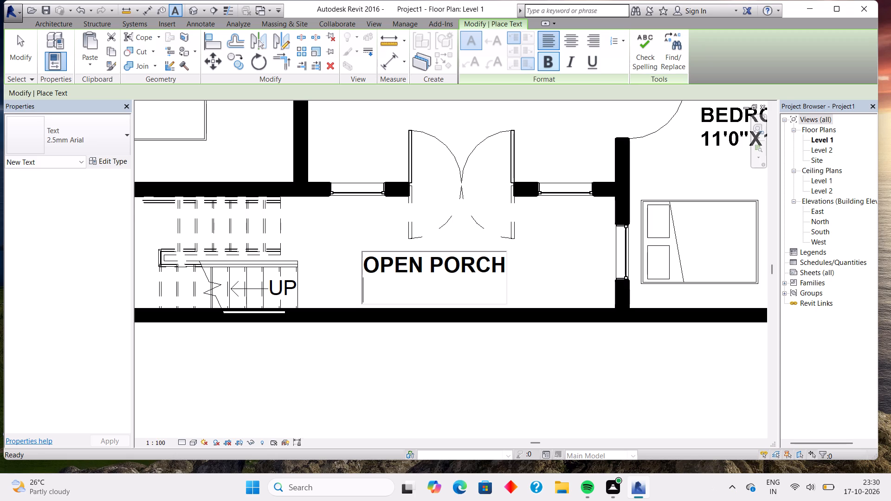
pyautogui.write("16'")
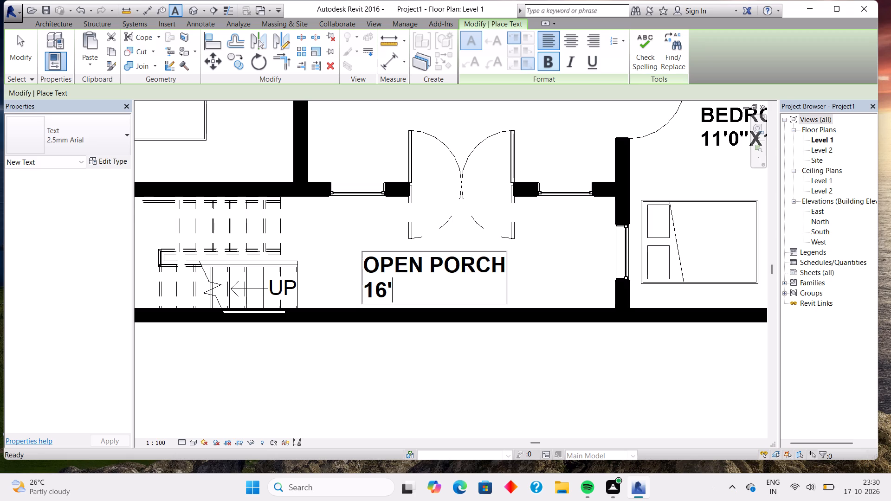
pyautogui.press('0')
pyautogui.hotkey('shift', '"')
pyautogui.write('X16')
pyautogui.write('\'0"')
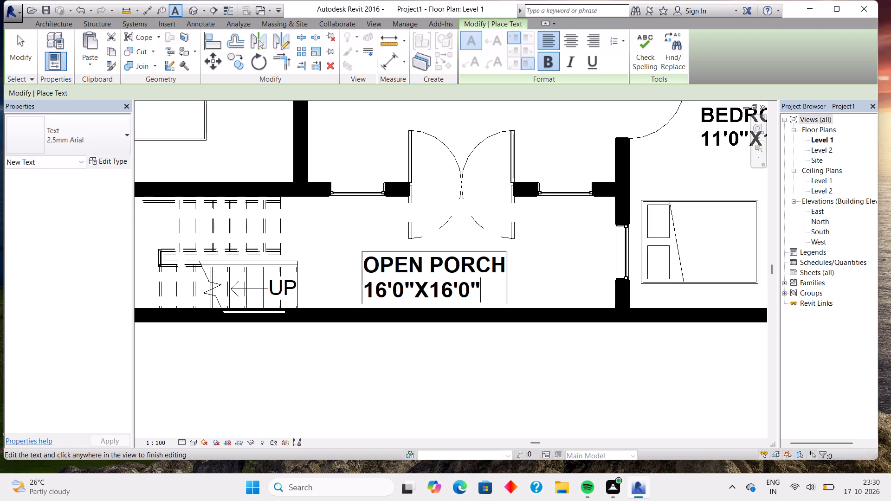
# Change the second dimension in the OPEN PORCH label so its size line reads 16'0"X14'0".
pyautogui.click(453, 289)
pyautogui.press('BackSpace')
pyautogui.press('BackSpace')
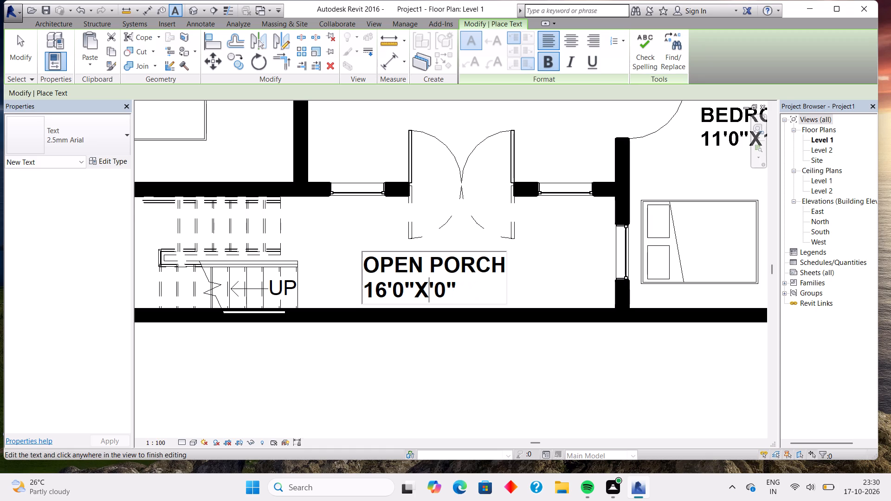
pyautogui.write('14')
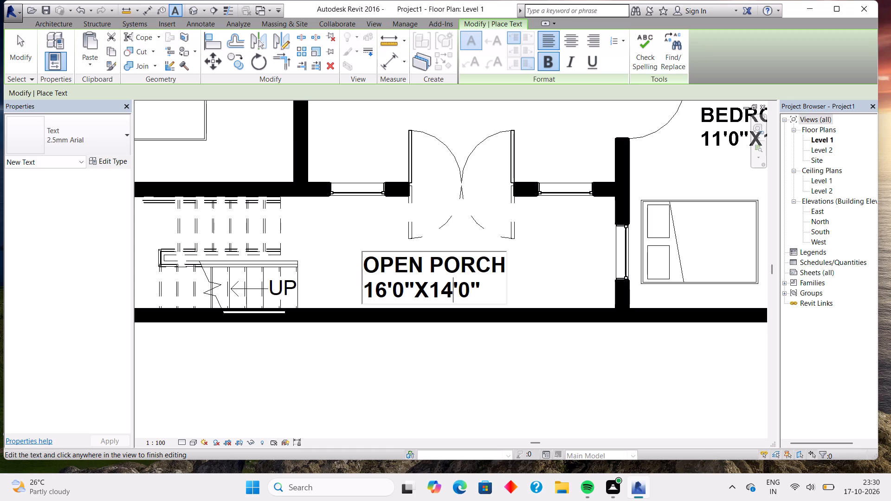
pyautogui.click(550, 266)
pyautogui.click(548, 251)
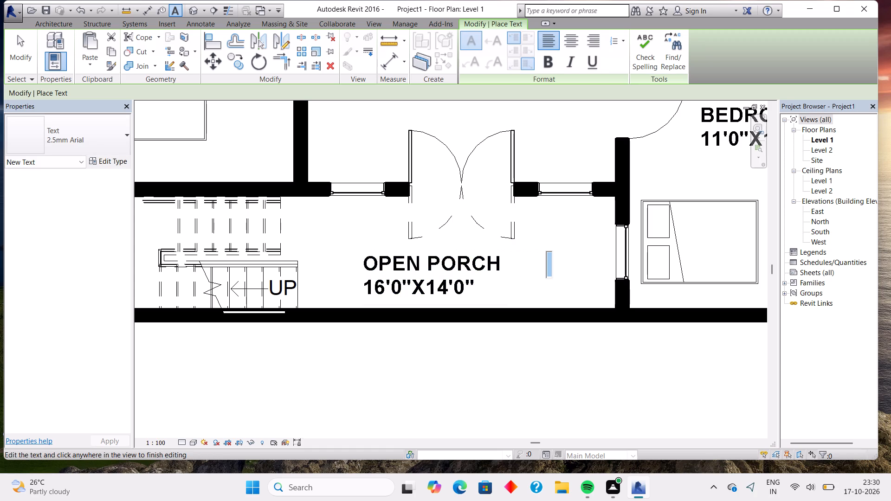
# Place a bold text note reading HALL between the round centre table and the double entrance door's north side.
pyautogui.moveTo(534, 230); pyautogui.dragTo(553, 319, button='middle')
pyautogui.moveTo(540, 153); pyautogui.dragTo(540, 350, button='middle')
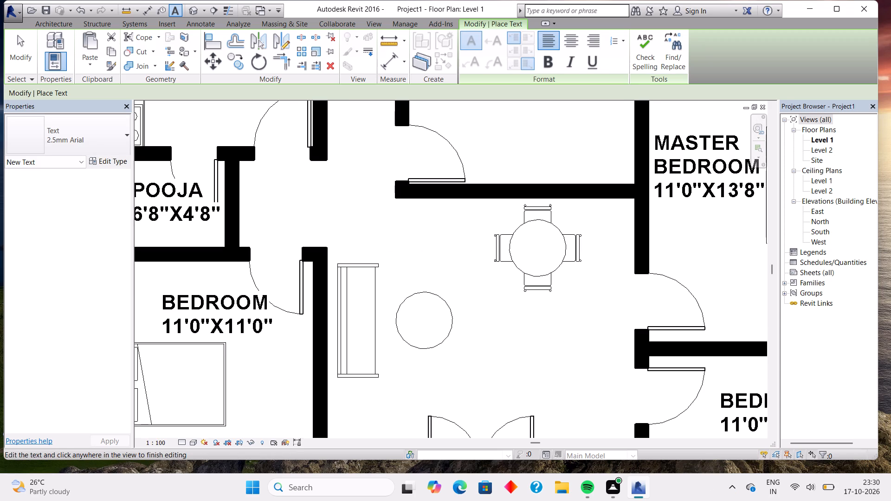
pyautogui.doubleClick(503, 332)
pyautogui.click(545, 57)
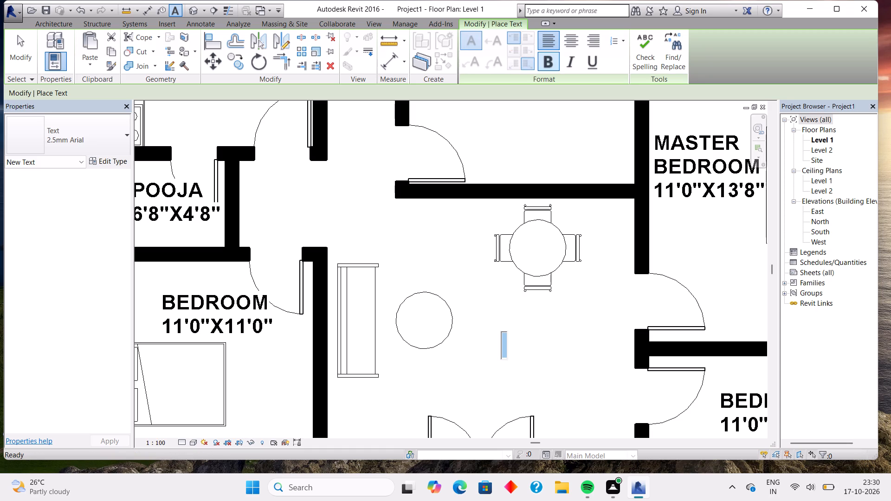
pyautogui.write('HALL')
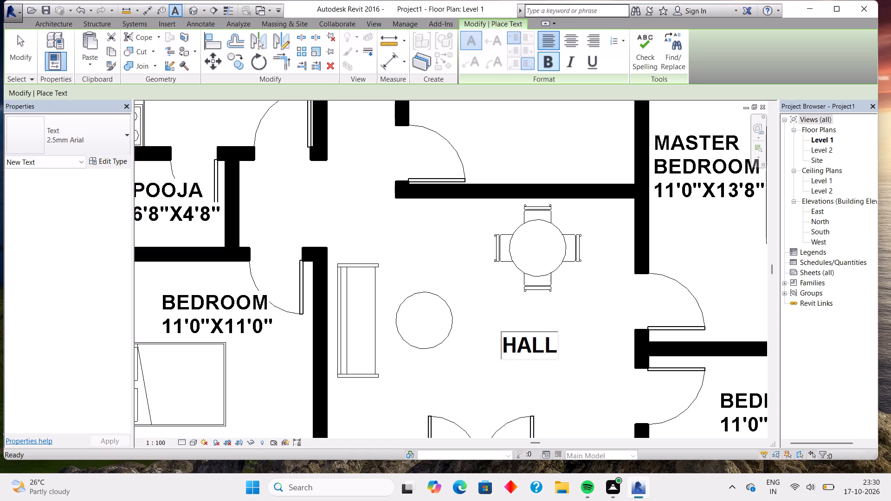
# Add a second line reading 16'0"X14'0" to the HALL label.
pyautogui.press('Return')
pyautogui.write('16')
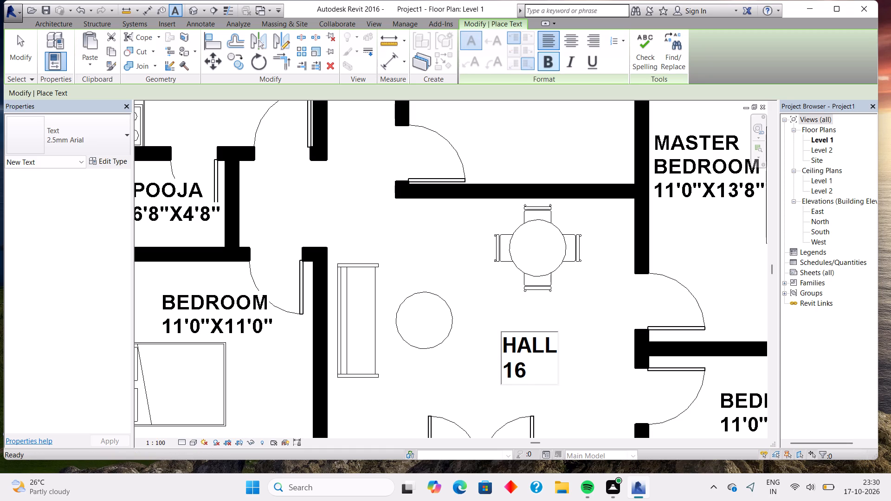
pyautogui.press("'")
pyautogui.write('0"')
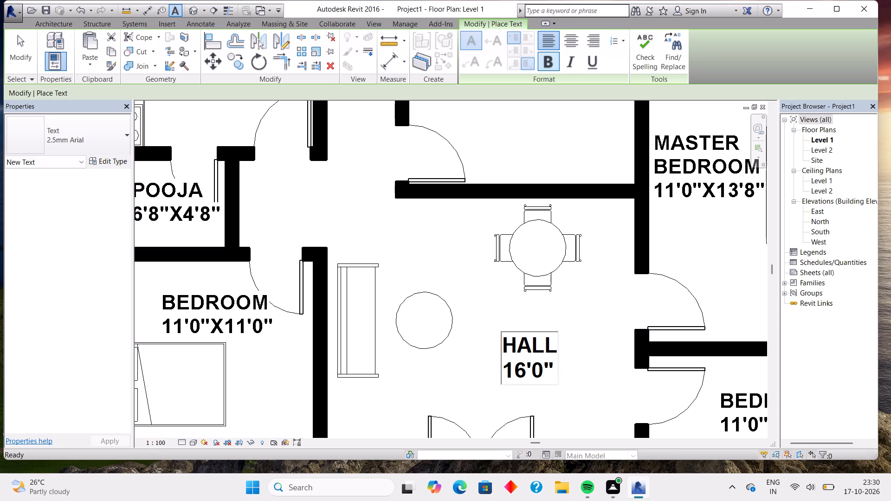
pyautogui.press('x')
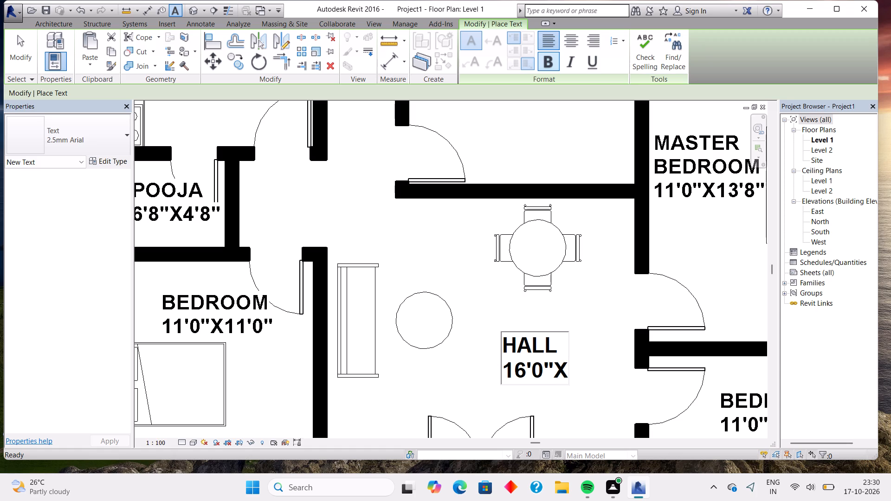
pyautogui.write('14')
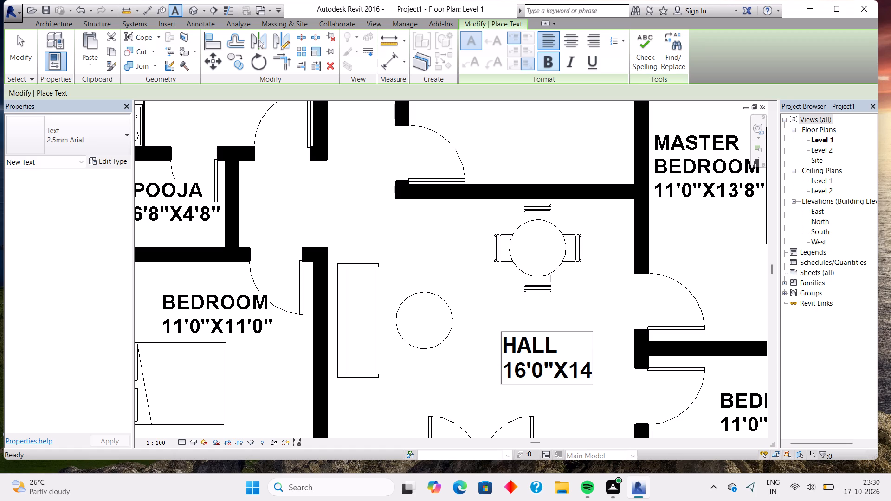
pyautogui.press("'")
pyautogui.hotkey('shift', '"')
pyautogui.press('BackSpace')
pyautogui.write('0"')
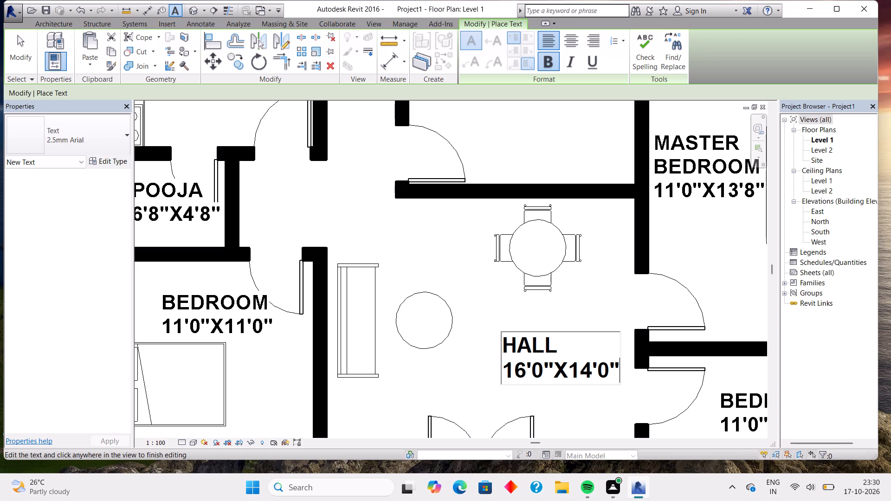
pyautogui.click(620, 406)
pyautogui.click(620, 406)
# Change the second dimension in the OPEN PORCH label so its size line reads 16'0"X16'0".
pyautogui.scroll(-7, 617, 399)
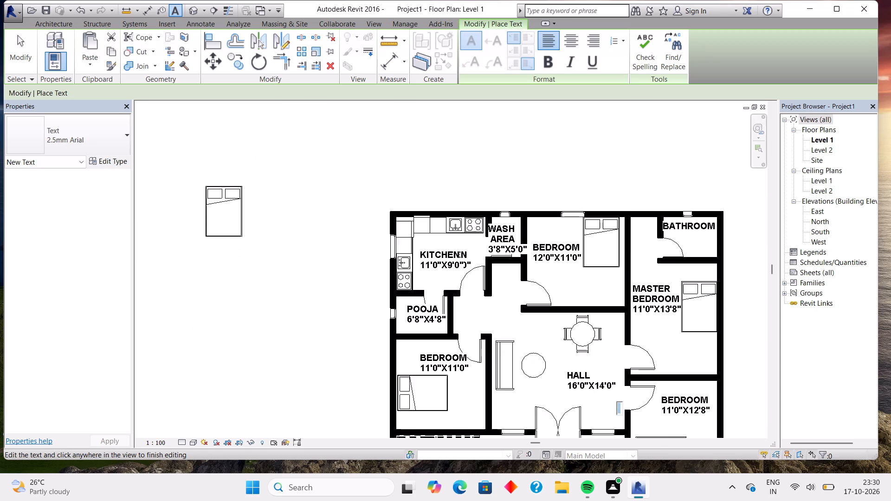
pyautogui.scroll(-1, 611, 401)
pyautogui.moveTo(606, 405); pyautogui.dragTo(535, 256, button='middle')
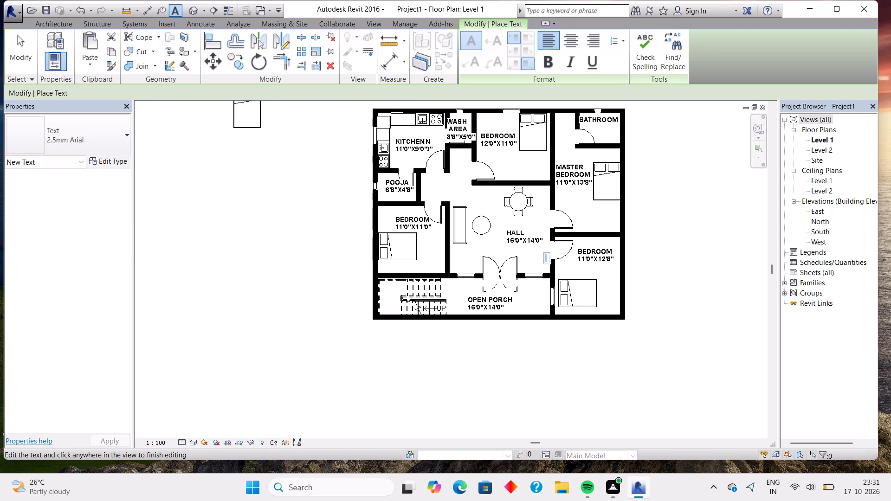
pyautogui.scroll(10, 514, 303)
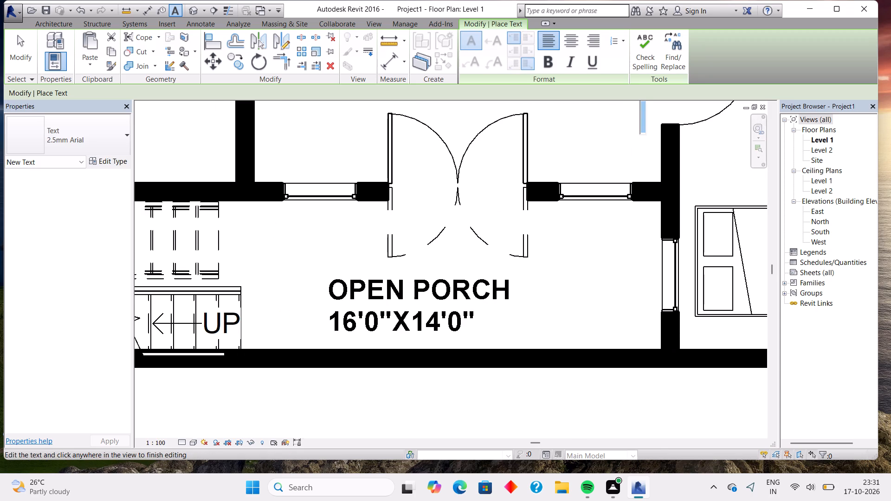
pyautogui.press('Escape')
pyautogui.press('Escape')
pyautogui.click(443, 327)
pyautogui.click(436, 316)
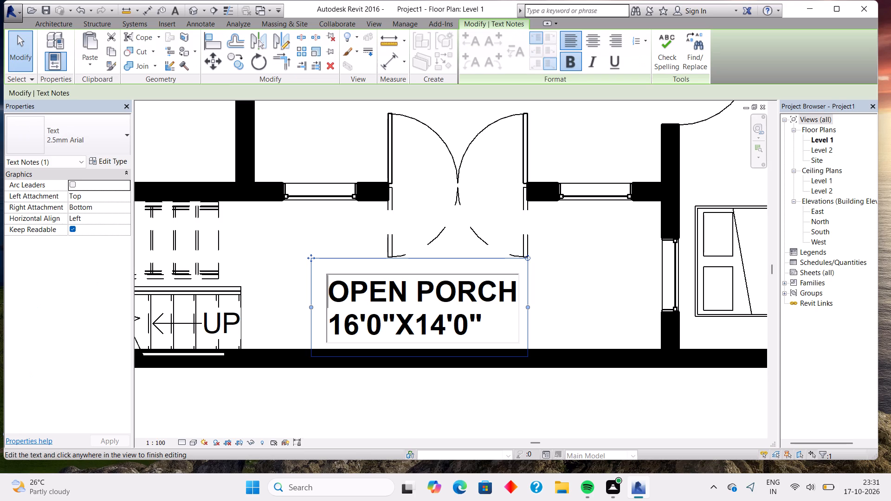
pyautogui.click(443, 323)
pyautogui.press('BackSpace')
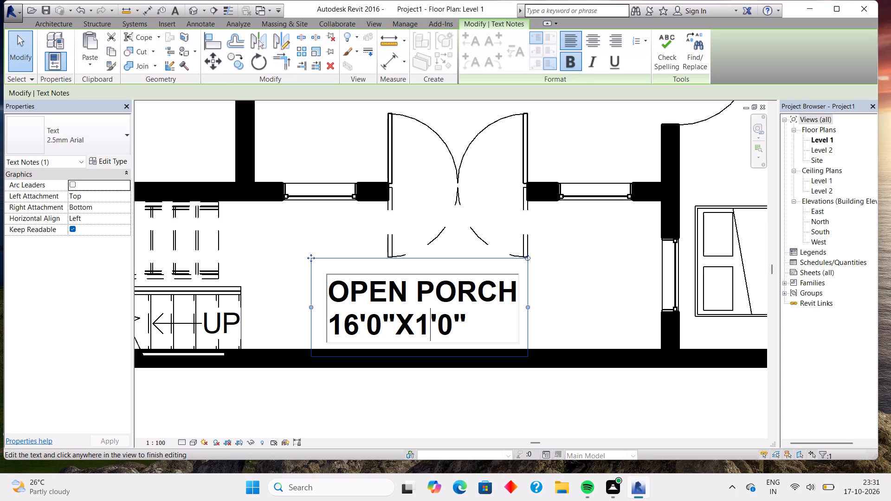
pyautogui.press('6')
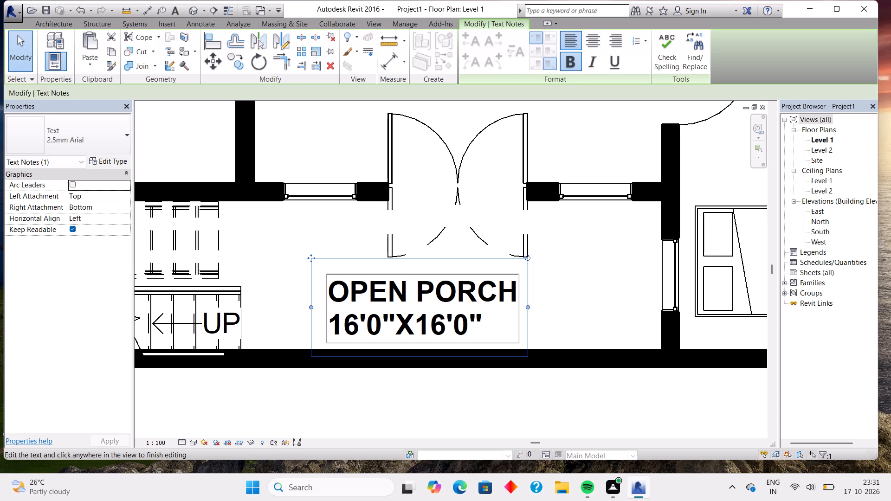
pyautogui.click(564, 294)
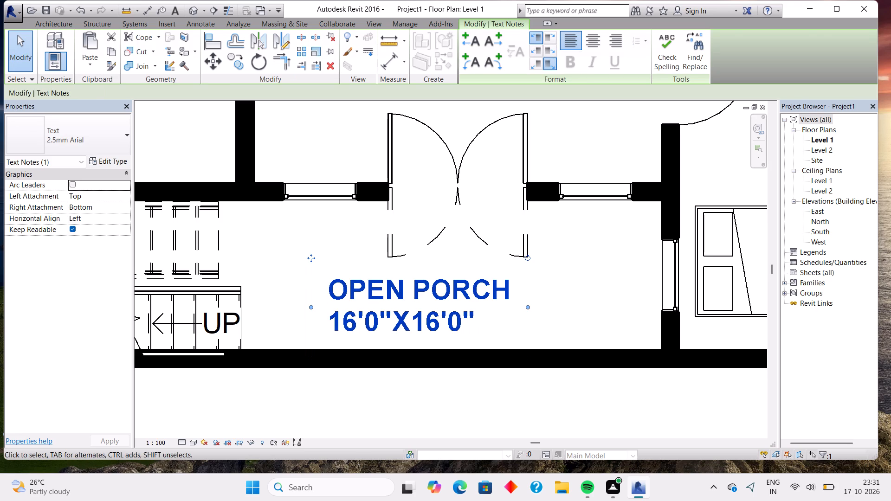
pyautogui.click(564, 295)
# Delete the 40' exterior wall along the south side of the porch, stair and southeast bedroom.
pyautogui.scroll(-1, 564, 295)
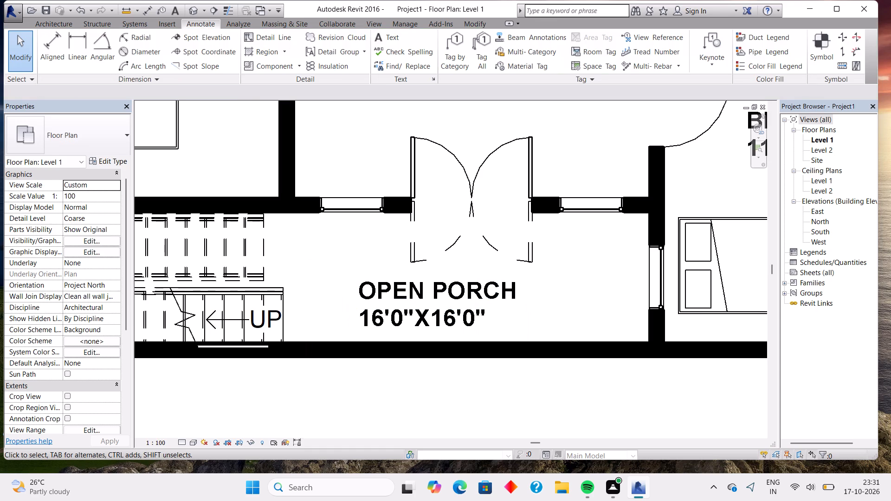
pyautogui.scroll(-8, 564, 295)
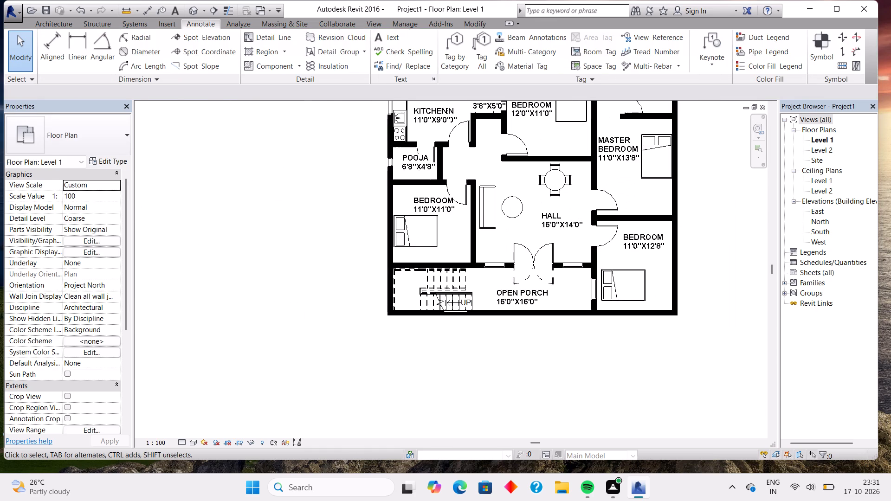
pyautogui.scroll(-1, 564, 295)
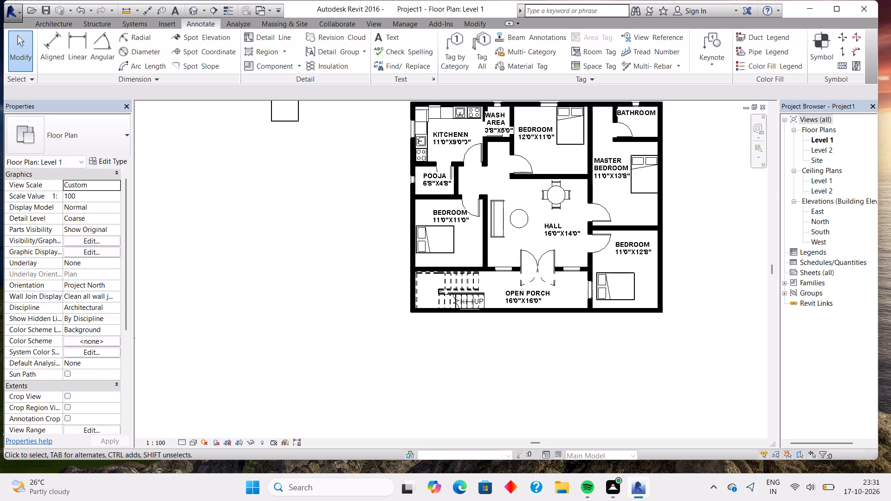
pyautogui.click(568, 314)
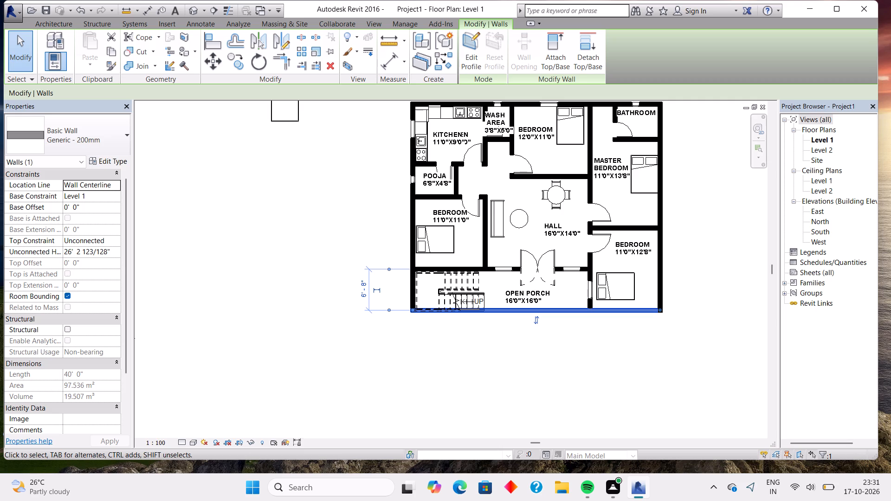
pyautogui.press('Delete')
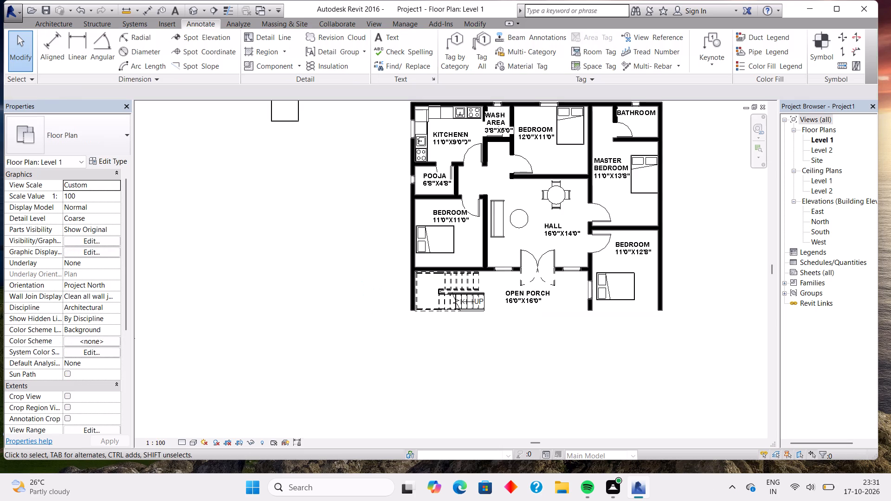
# Draw a Generic - 200mm wall from the plan's southwest corner, running about 14'-6" east below the stair.
pyautogui.click(49, 27)
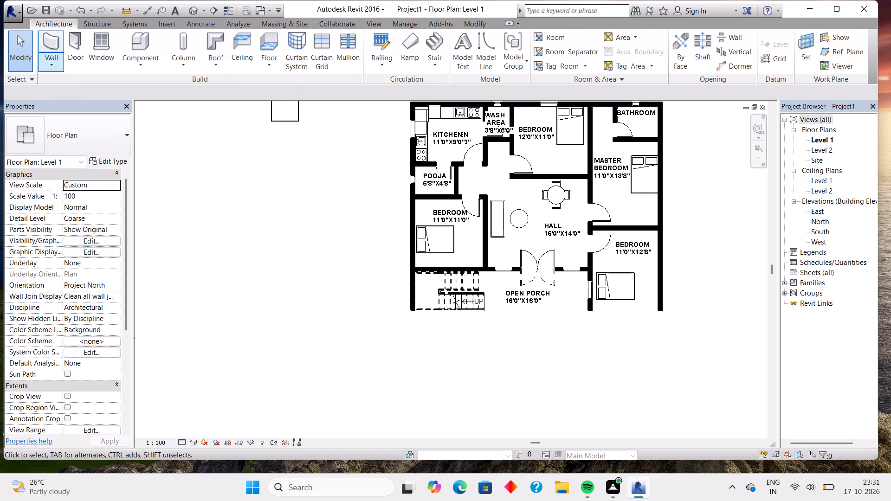
pyautogui.click(52, 45)
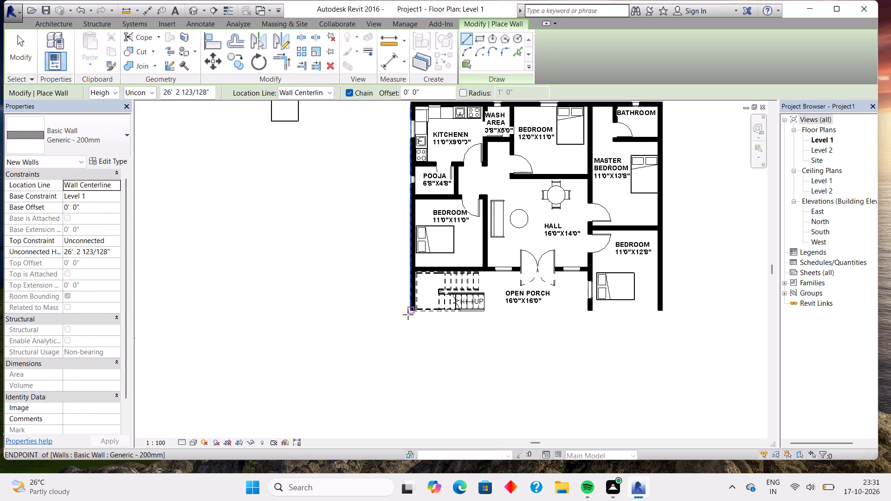
pyautogui.click(413, 315)
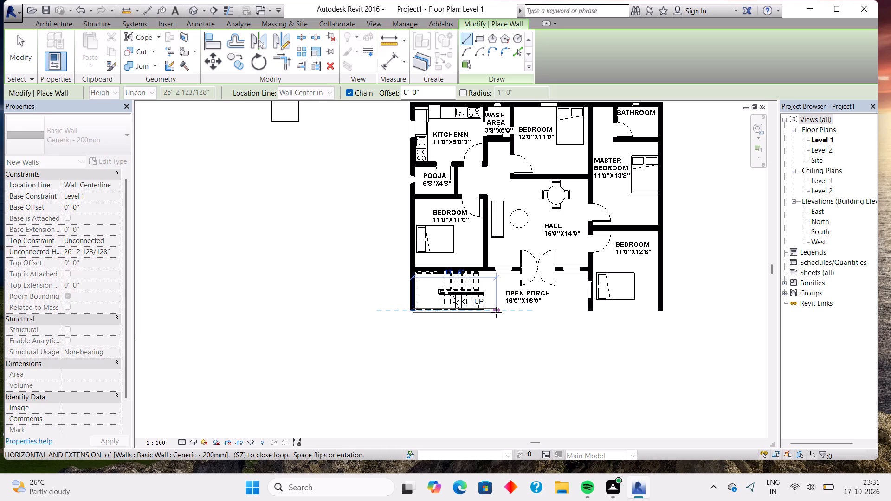
pyautogui.scroll(5, 498, 308)
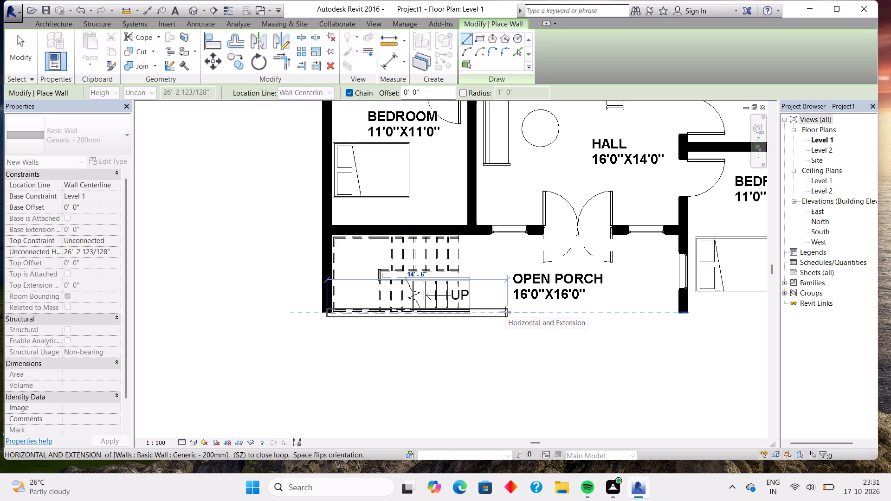
pyautogui.click(505, 312)
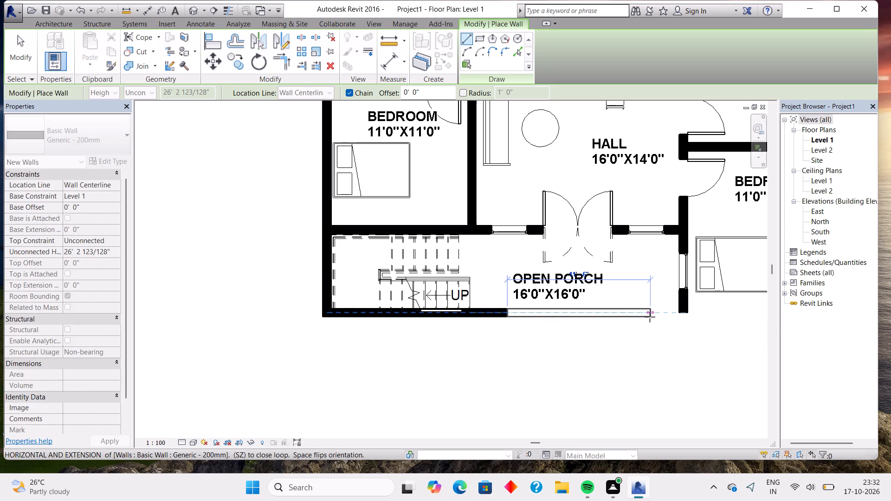
pyautogui.press('Escape')
# Draw a Generic - 200mm wall from the plan's southeast corner, running 15'-0" west past the bedroom.
pyautogui.moveTo(691, 308); pyautogui.dragTo(488, 279, button='middle')
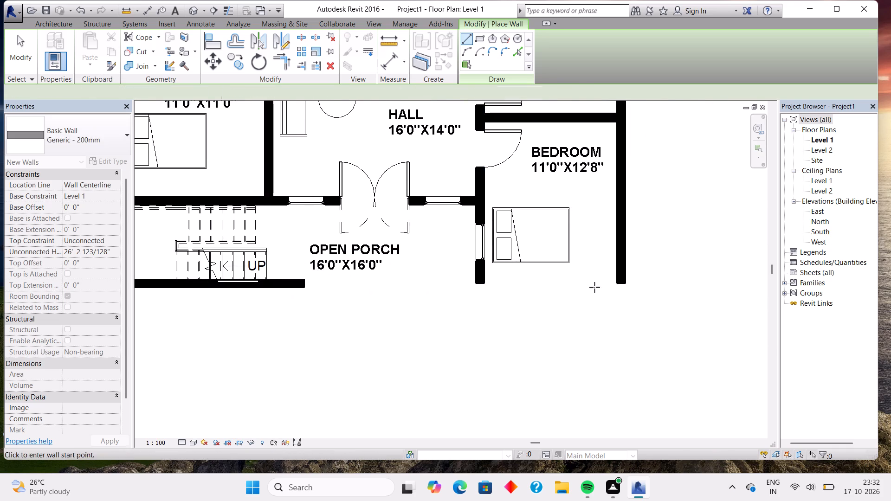
pyautogui.click(621, 286)
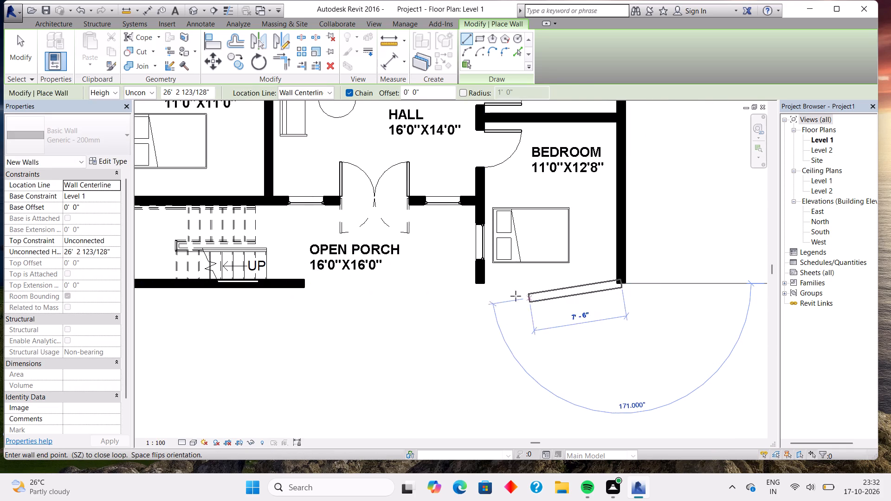
pyautogui.click(434, 282)
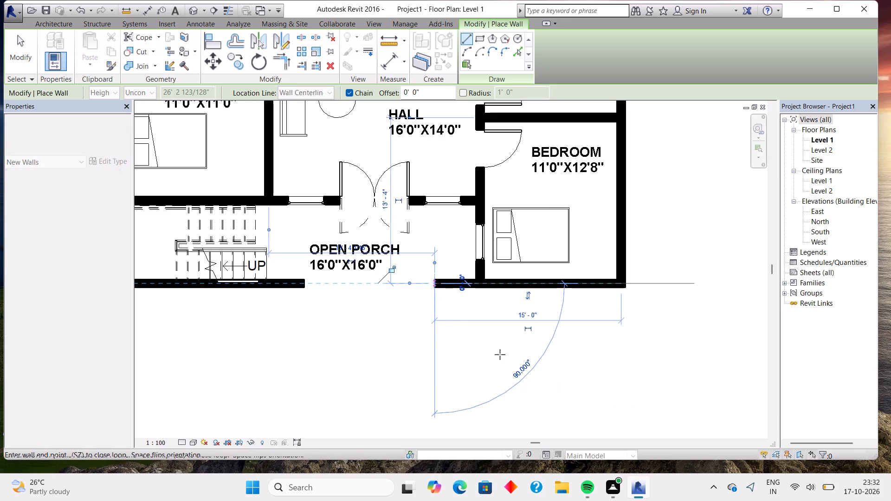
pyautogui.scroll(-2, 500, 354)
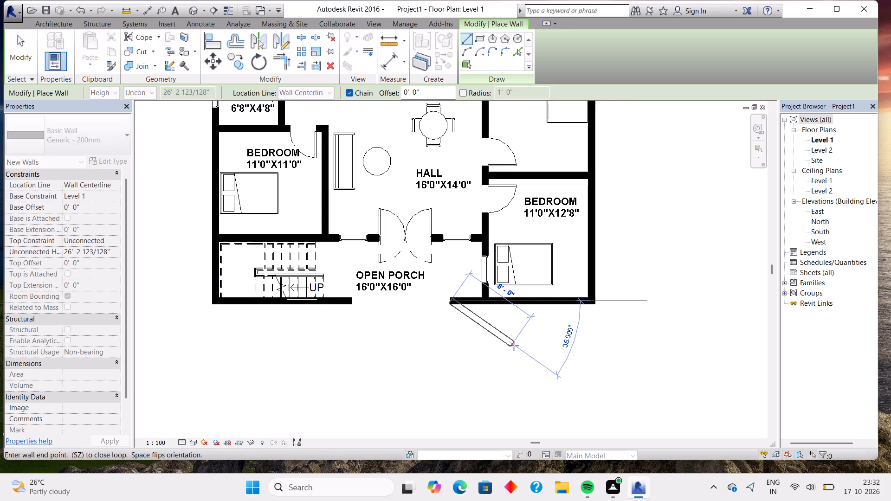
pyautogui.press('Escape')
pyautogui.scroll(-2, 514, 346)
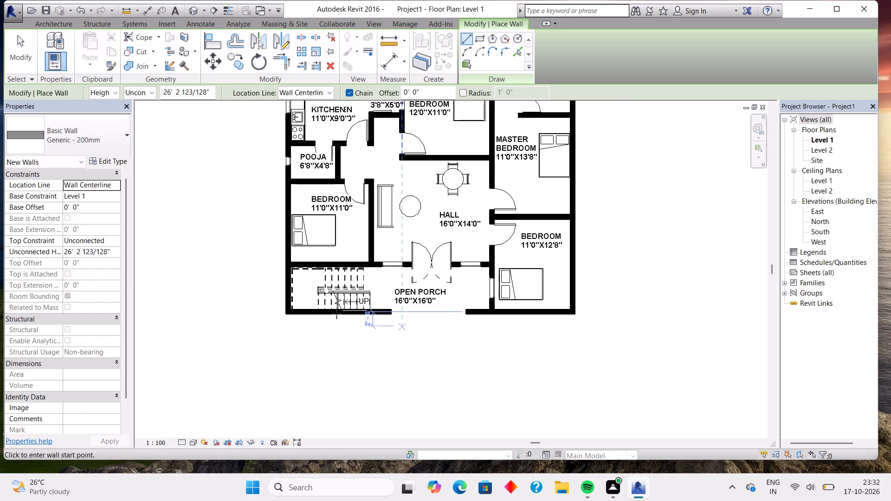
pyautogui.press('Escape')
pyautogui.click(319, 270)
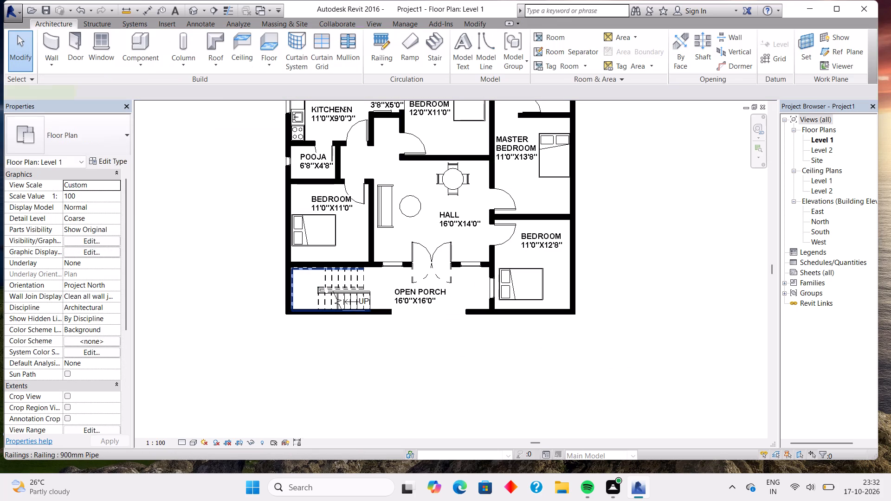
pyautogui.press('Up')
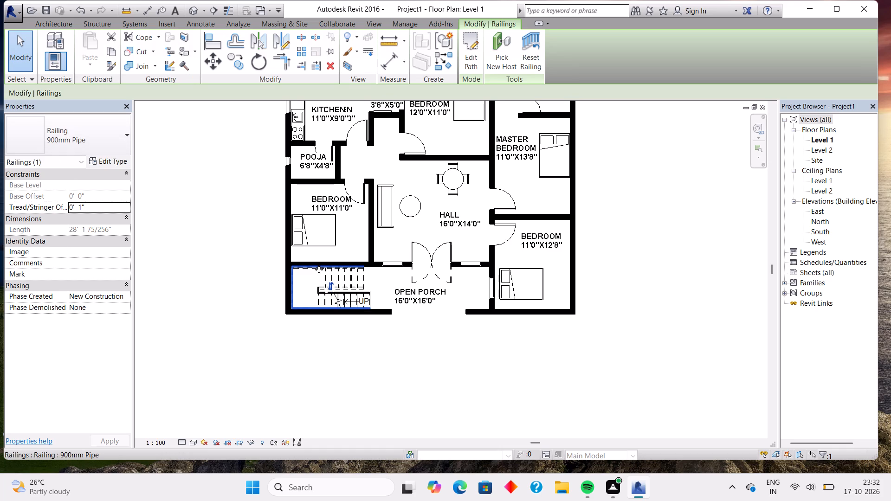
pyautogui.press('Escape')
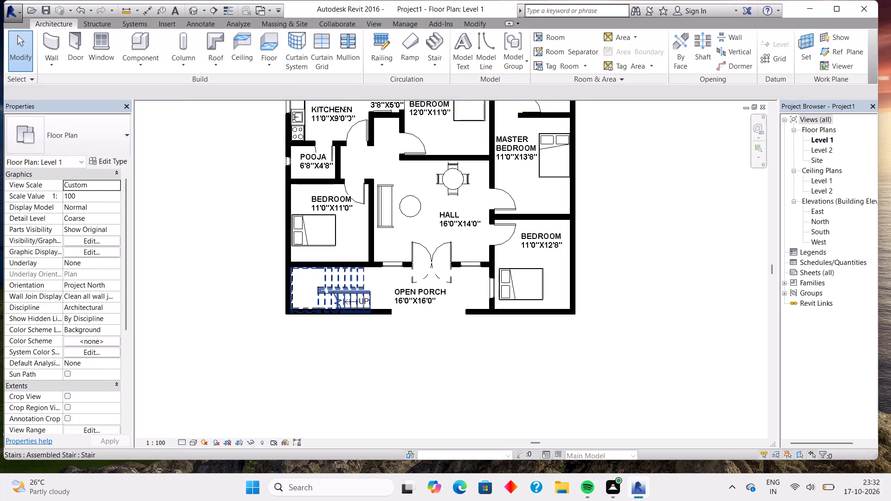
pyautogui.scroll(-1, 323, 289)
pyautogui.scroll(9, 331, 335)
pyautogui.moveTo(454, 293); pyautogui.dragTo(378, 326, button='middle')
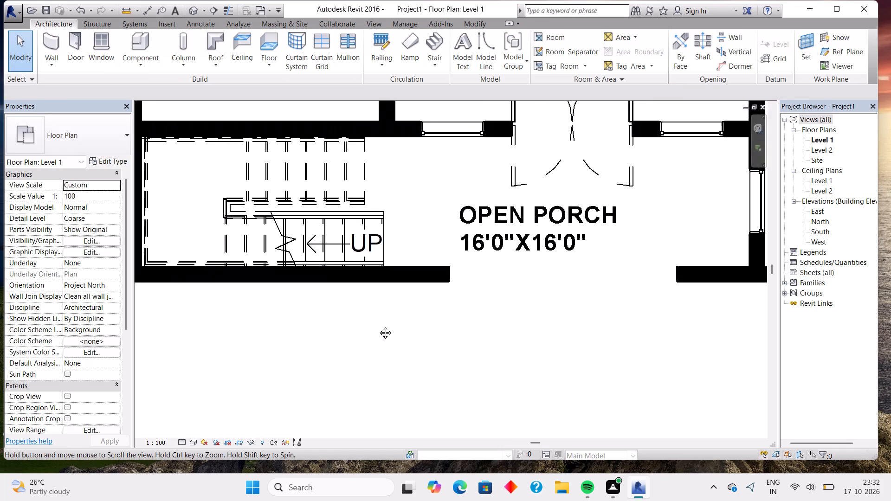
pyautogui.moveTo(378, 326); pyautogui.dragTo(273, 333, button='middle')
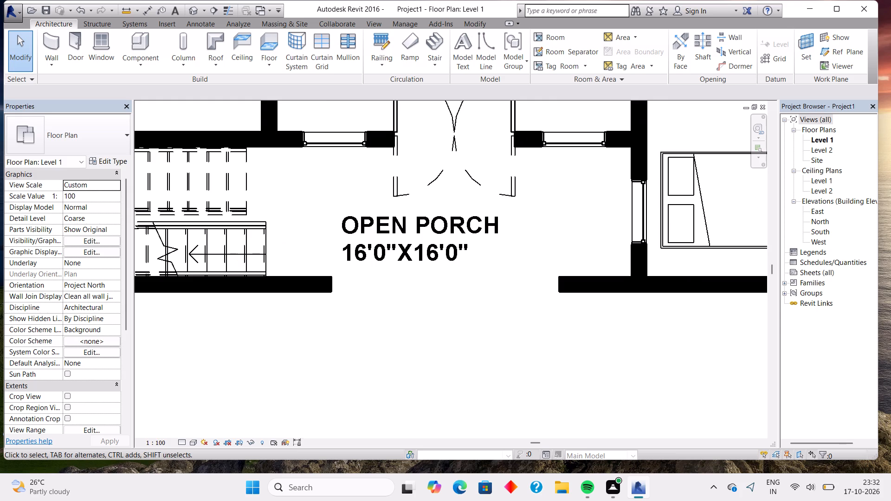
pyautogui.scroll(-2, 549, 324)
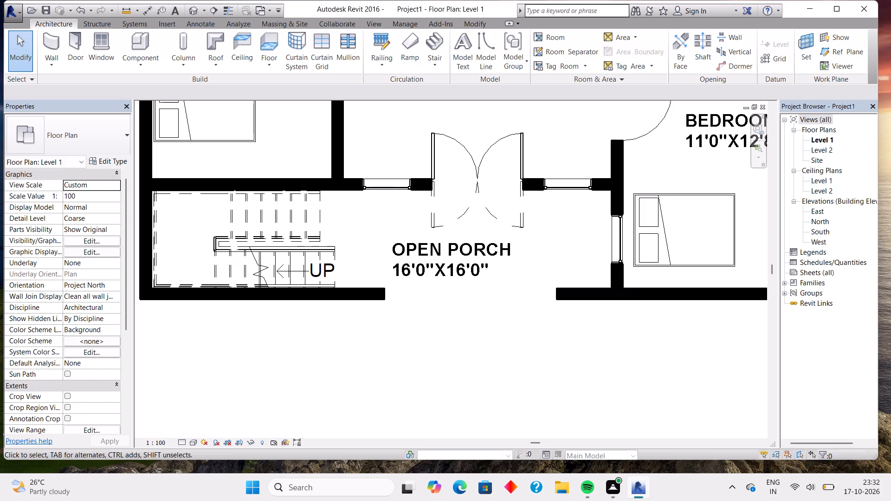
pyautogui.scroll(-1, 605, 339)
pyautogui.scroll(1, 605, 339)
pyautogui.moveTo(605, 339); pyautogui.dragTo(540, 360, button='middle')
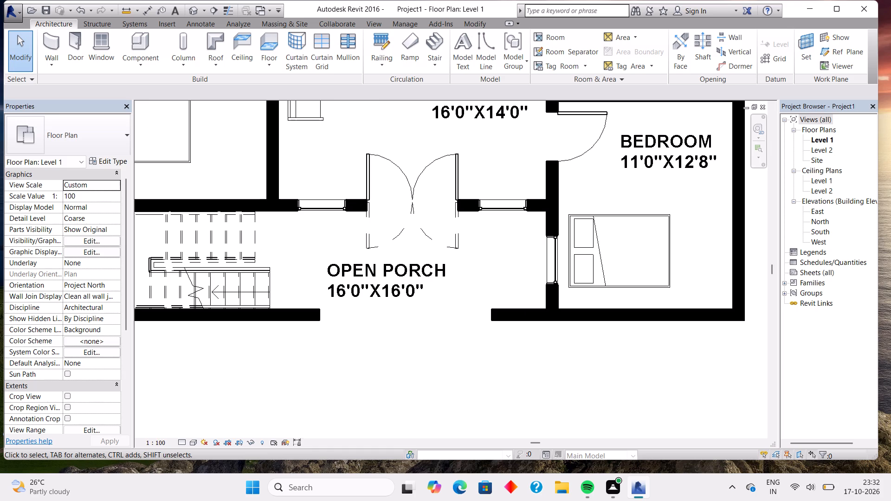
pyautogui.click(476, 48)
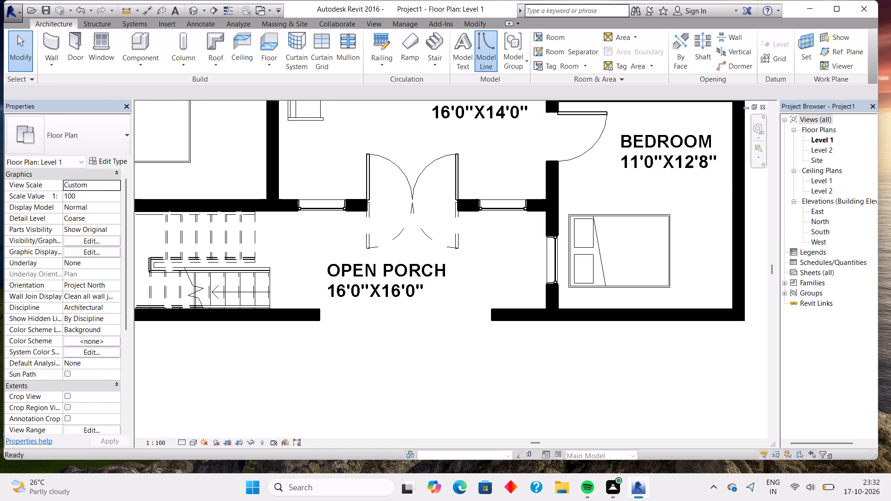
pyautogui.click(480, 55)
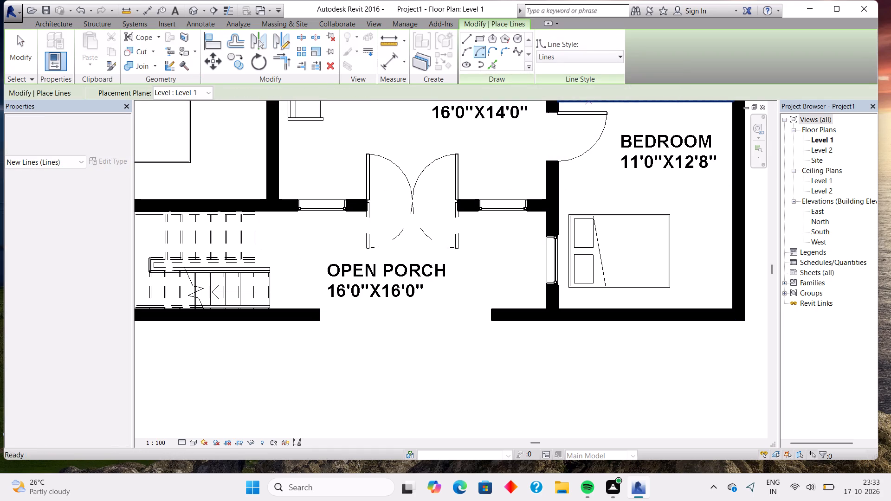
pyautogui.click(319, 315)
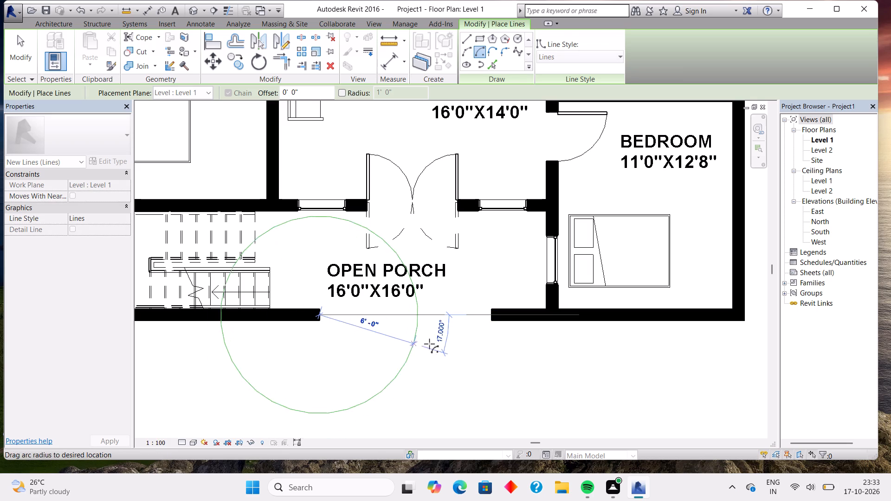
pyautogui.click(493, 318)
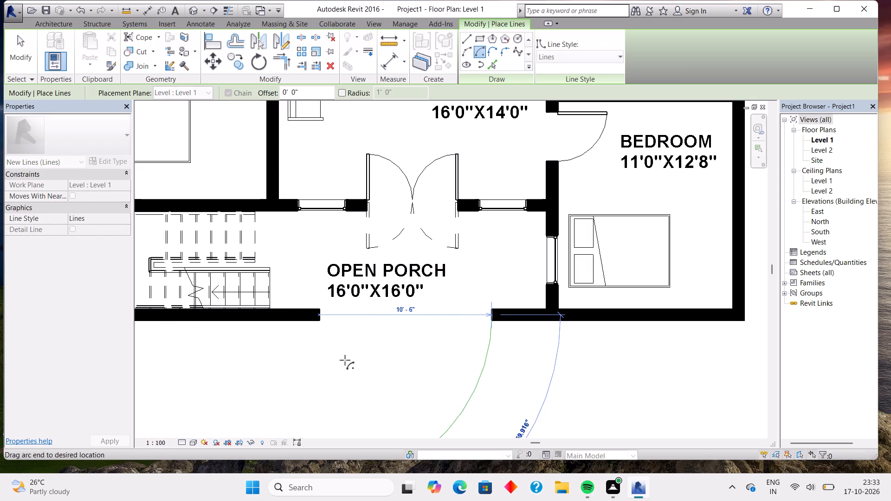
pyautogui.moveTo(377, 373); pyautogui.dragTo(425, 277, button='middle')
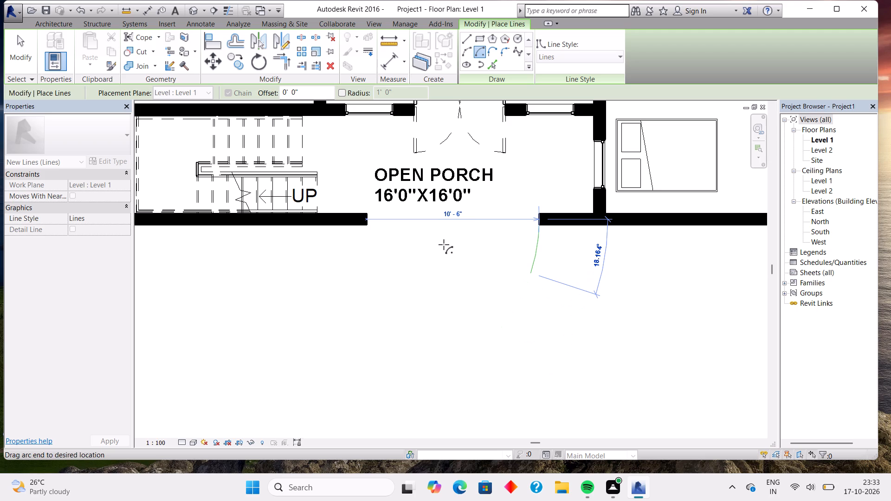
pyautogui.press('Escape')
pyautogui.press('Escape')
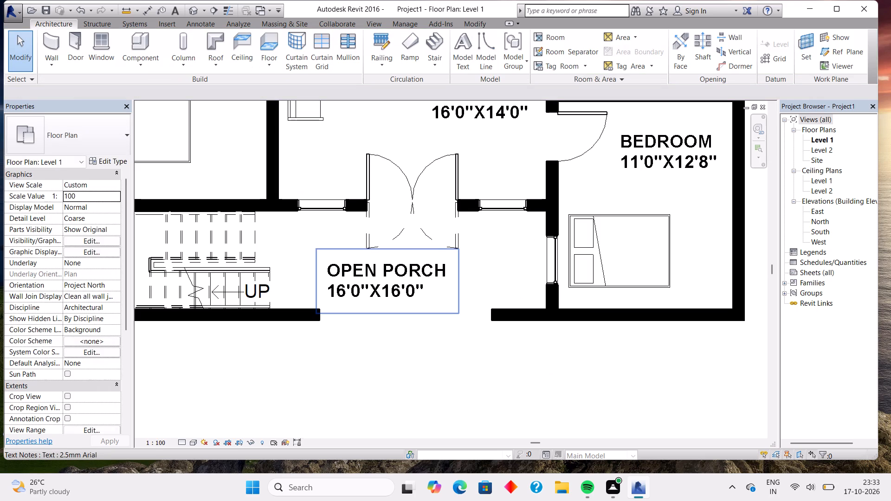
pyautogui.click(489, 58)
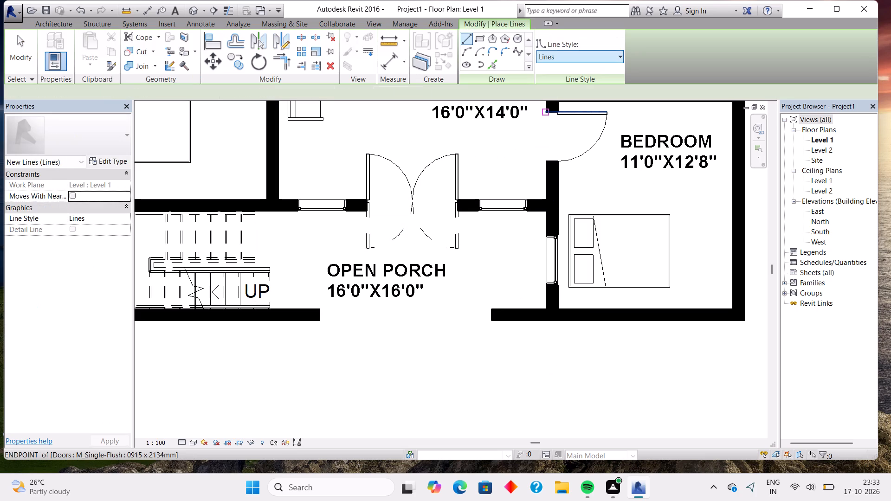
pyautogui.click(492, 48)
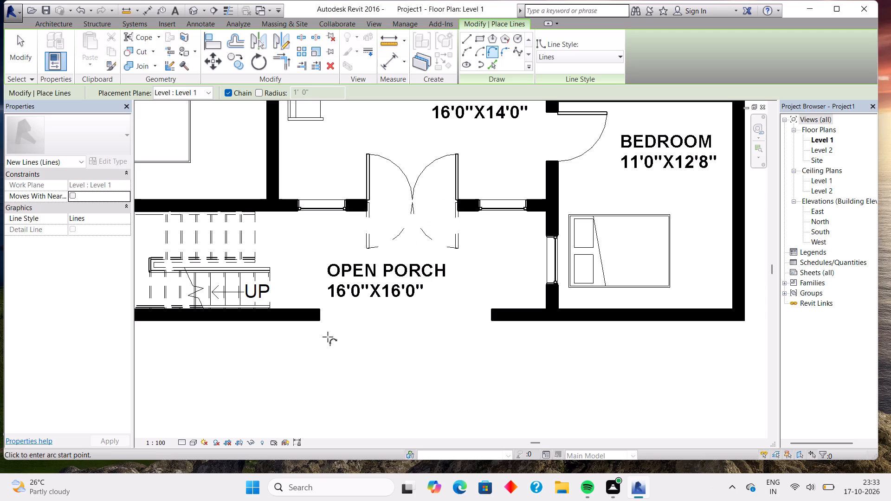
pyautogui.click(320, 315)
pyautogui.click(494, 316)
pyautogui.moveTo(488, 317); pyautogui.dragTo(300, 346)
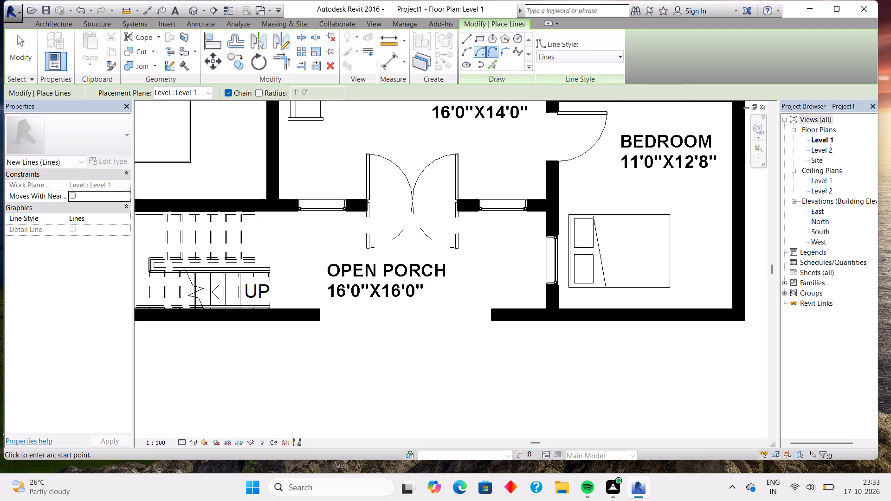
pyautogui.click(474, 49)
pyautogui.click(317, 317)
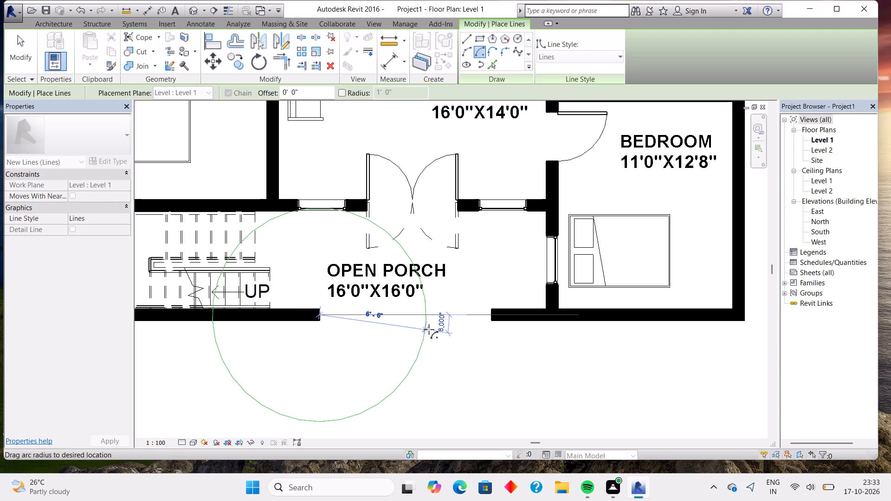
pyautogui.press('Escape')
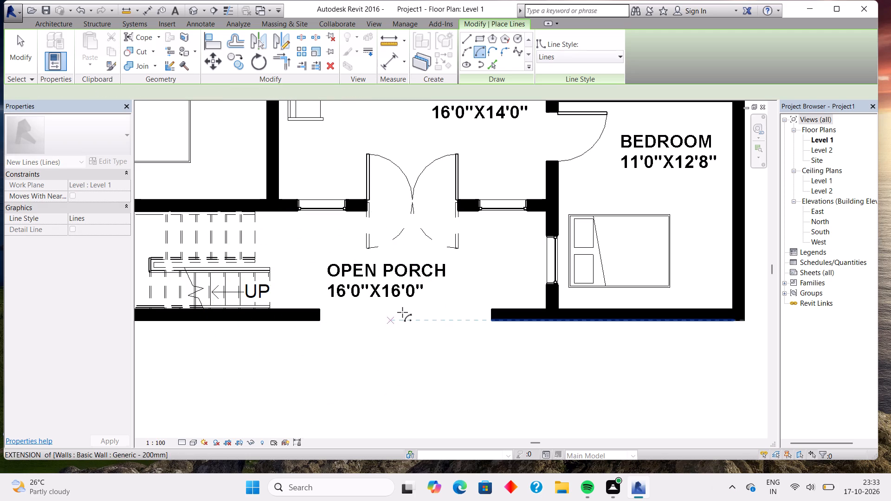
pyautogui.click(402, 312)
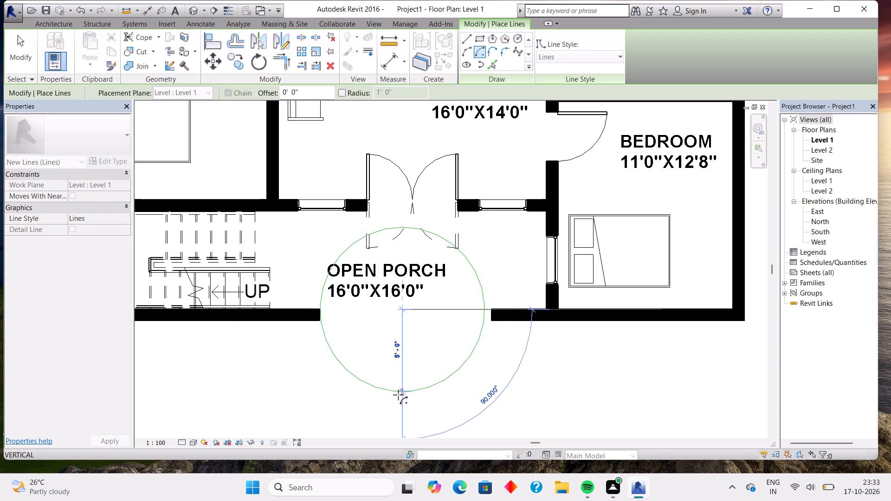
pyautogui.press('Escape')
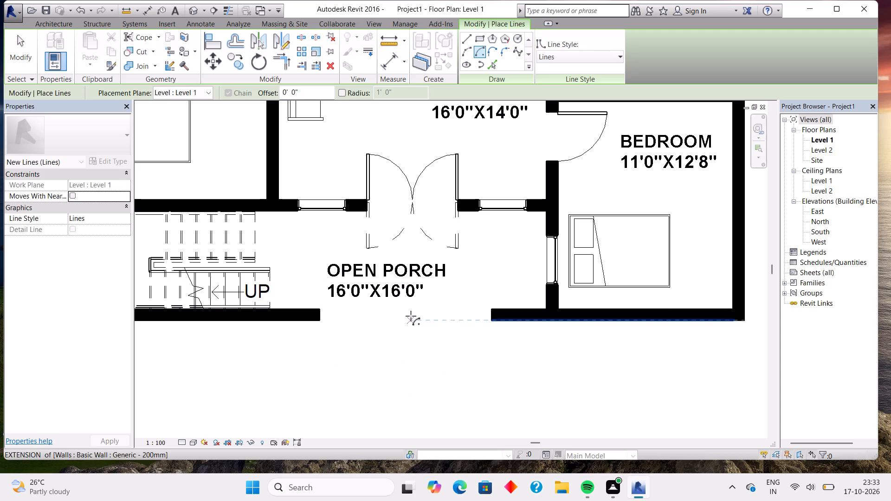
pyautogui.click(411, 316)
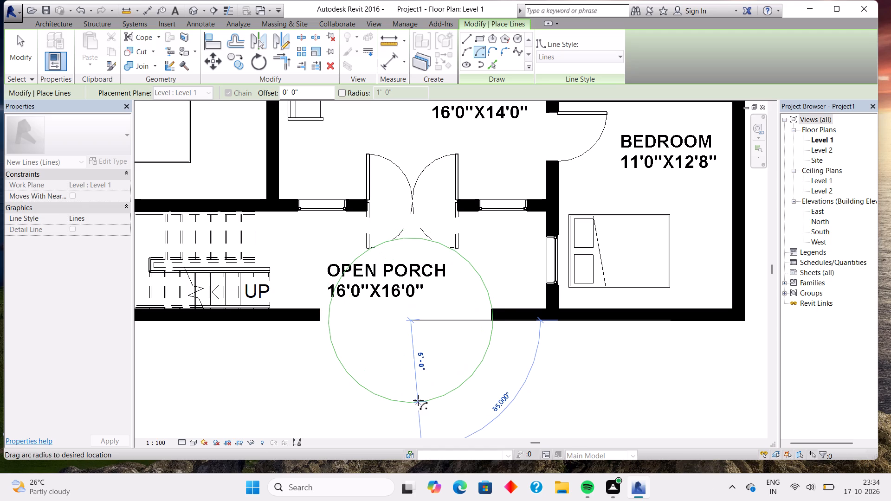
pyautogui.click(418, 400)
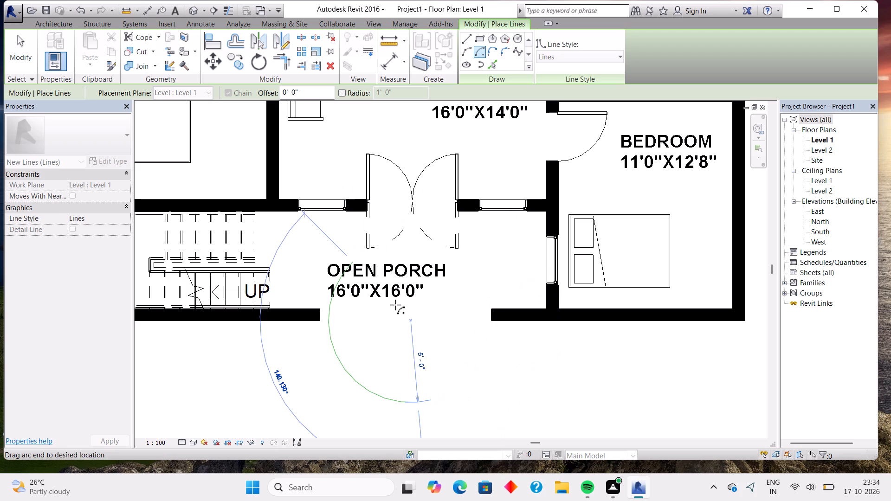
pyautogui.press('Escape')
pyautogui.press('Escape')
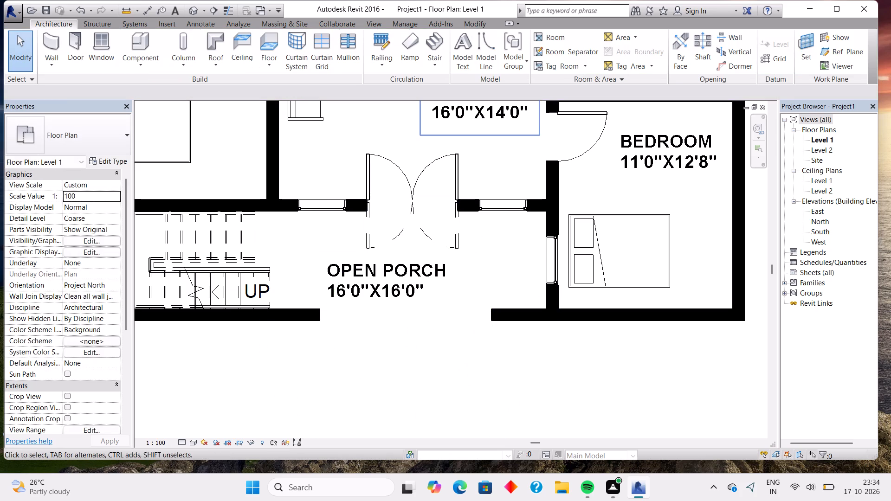
# Draw a semicircular model line of 5'-3" radius between the two wall ends at the porch opening, bulging south.
pyautogui.click(491, 56)
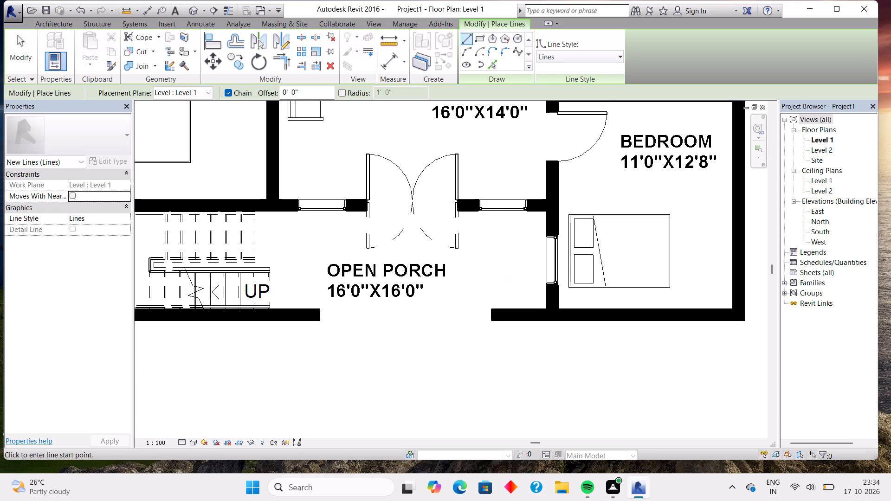
pyautogui.click(470, 49)
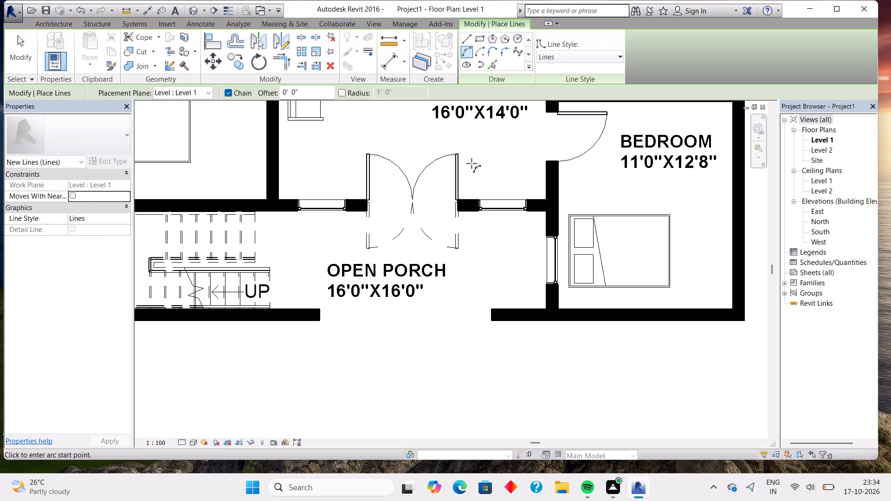
pyautogui.click(316, 318)
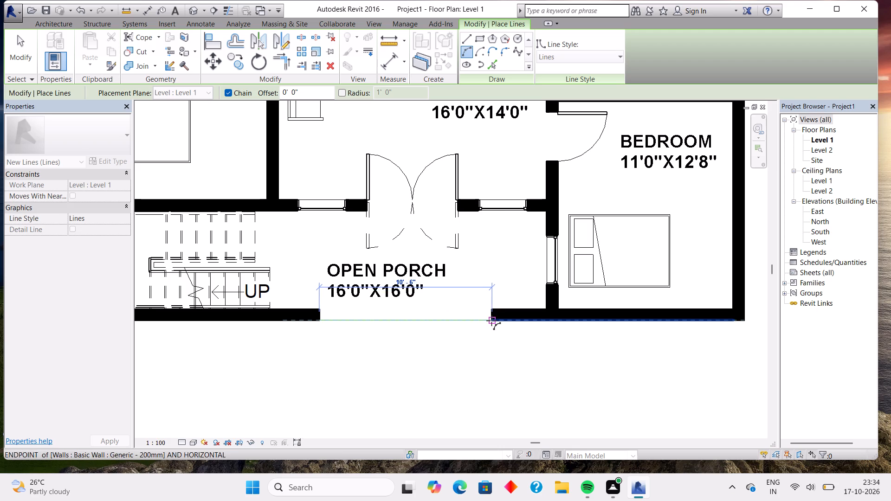
pyautogui.click(491, 321)
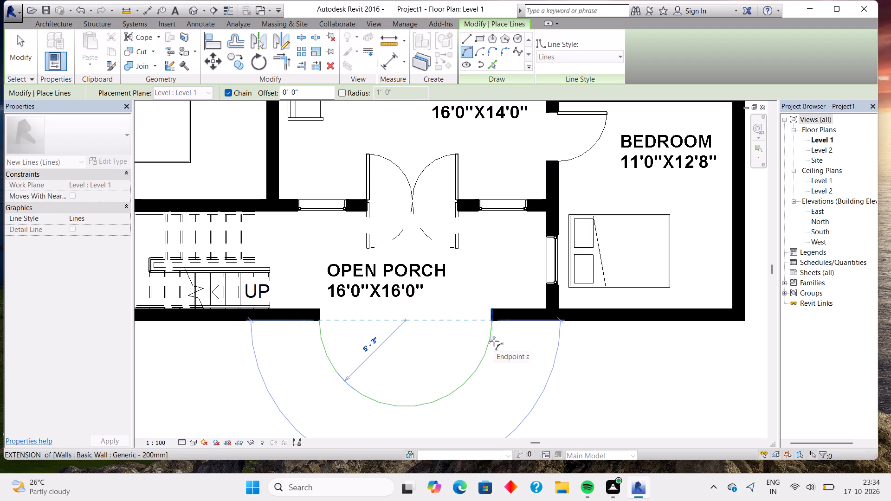
pyautogui.click(494, 341)
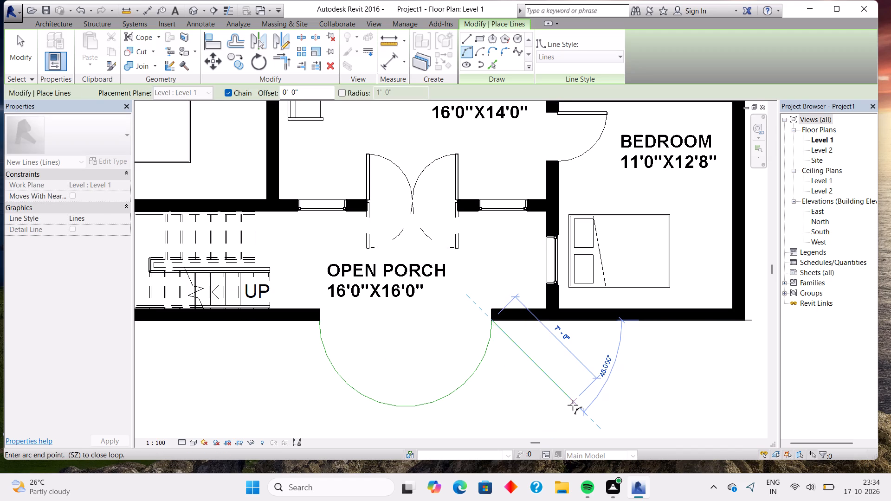
pyautogui.press('Escape')
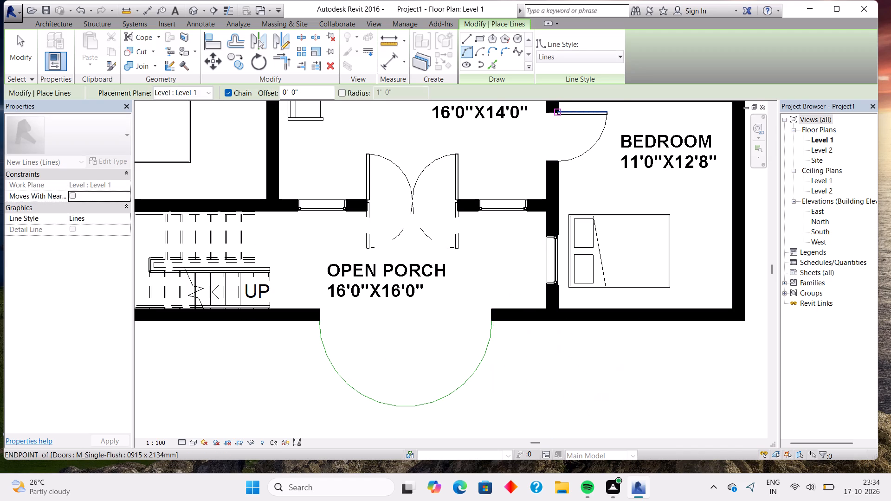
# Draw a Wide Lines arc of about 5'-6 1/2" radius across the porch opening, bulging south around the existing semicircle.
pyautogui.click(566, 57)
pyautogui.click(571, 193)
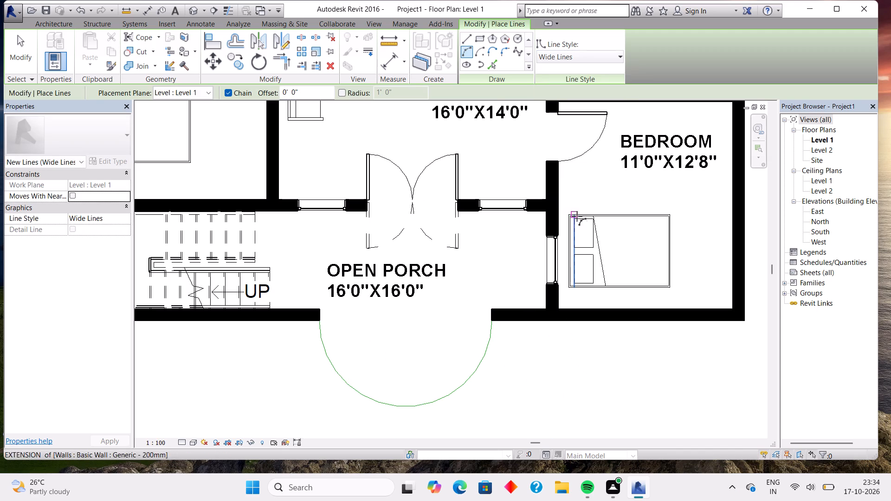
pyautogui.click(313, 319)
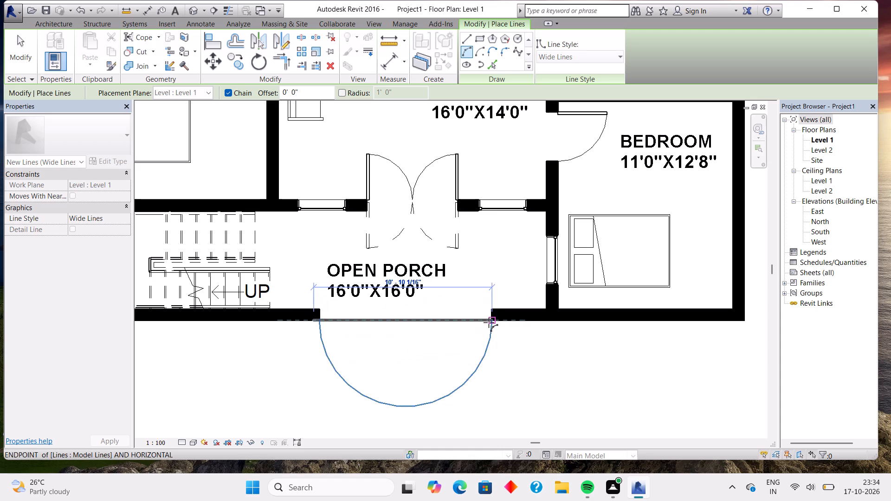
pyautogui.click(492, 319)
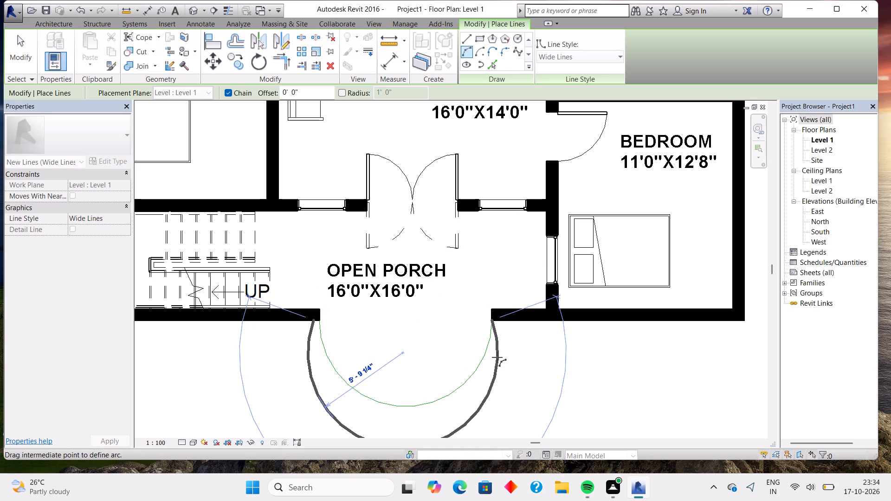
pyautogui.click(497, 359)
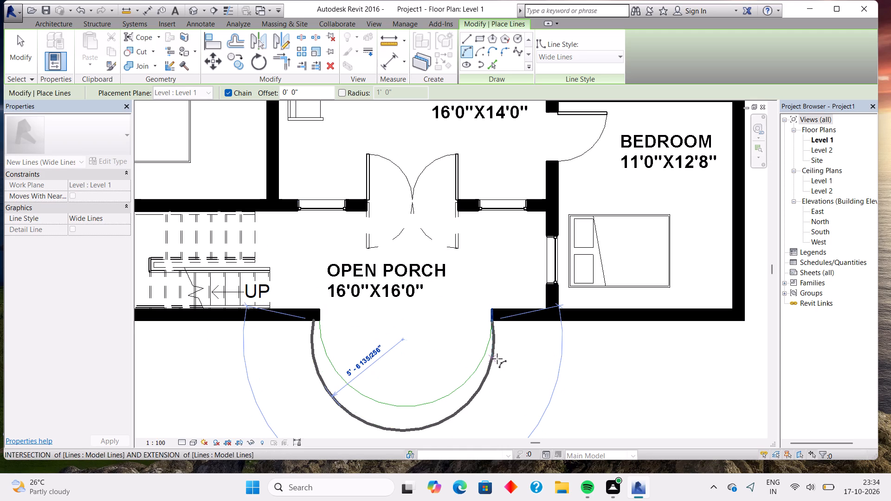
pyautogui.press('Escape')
# Delete the thin inner semicircular model line at the porch opening, leaving the wide arc in place.
pyautogui.click(467, 374)
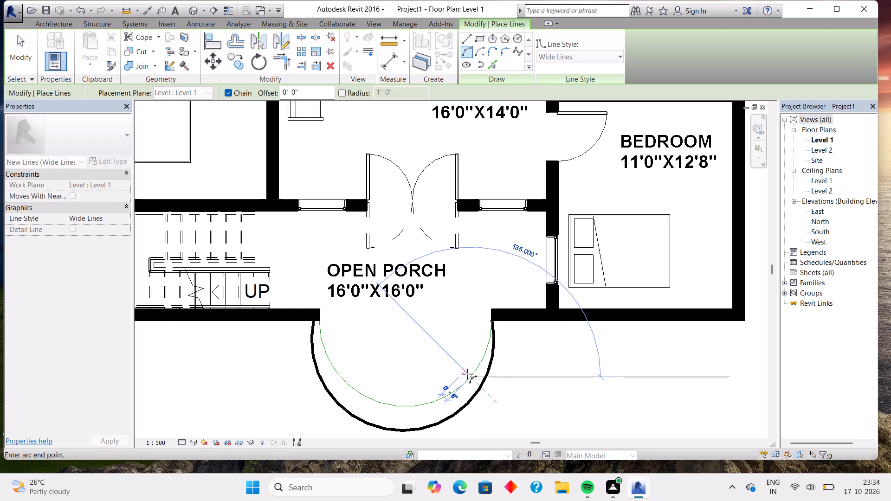
pyautogui.press('Delete')
pyautogui.click(467, 374)
pyautogui.press('Delete')
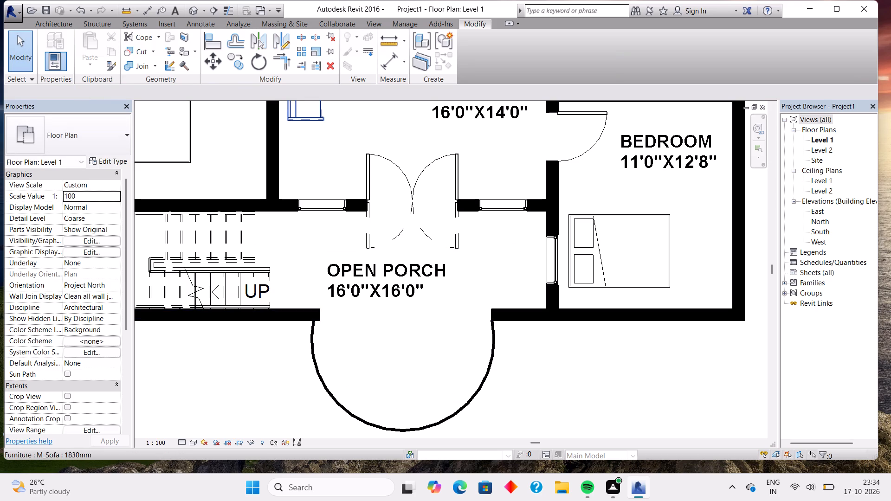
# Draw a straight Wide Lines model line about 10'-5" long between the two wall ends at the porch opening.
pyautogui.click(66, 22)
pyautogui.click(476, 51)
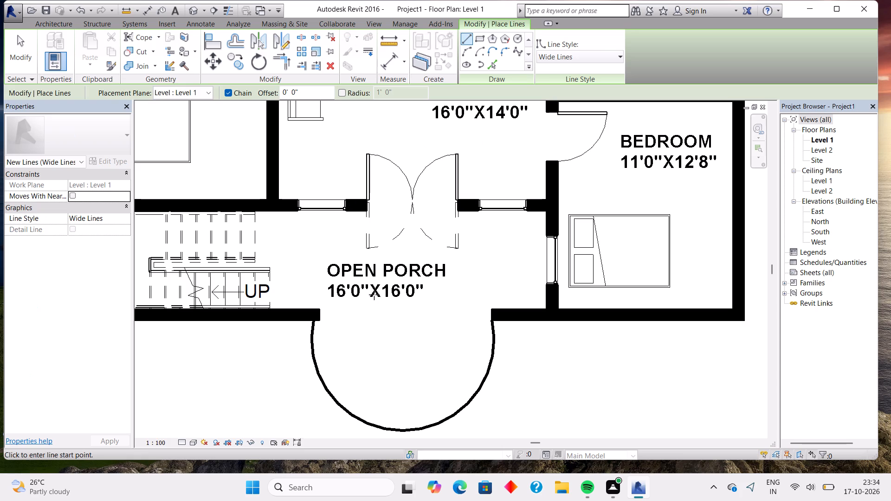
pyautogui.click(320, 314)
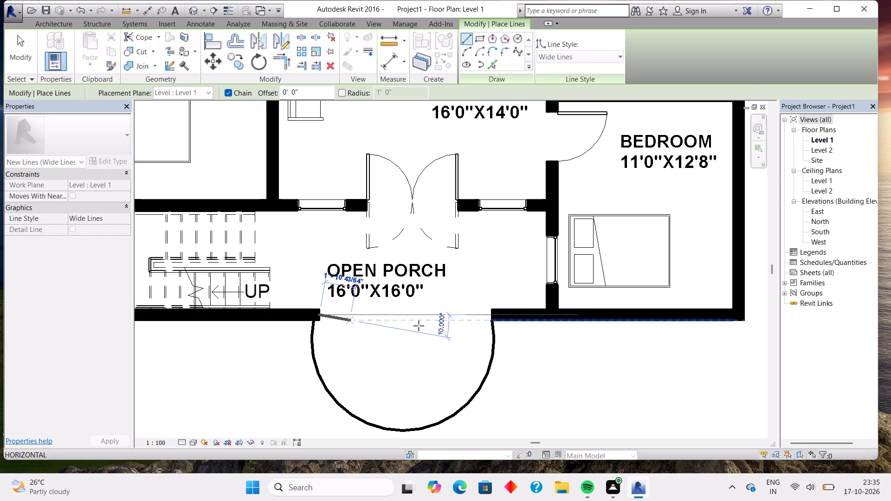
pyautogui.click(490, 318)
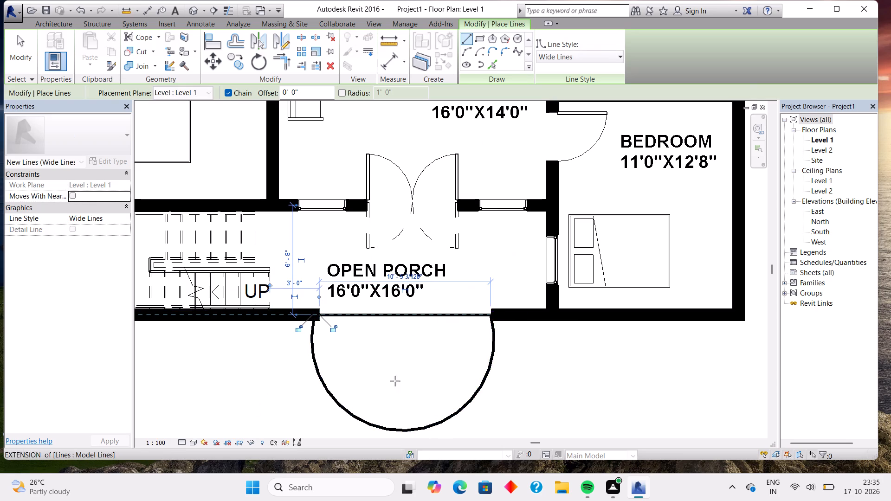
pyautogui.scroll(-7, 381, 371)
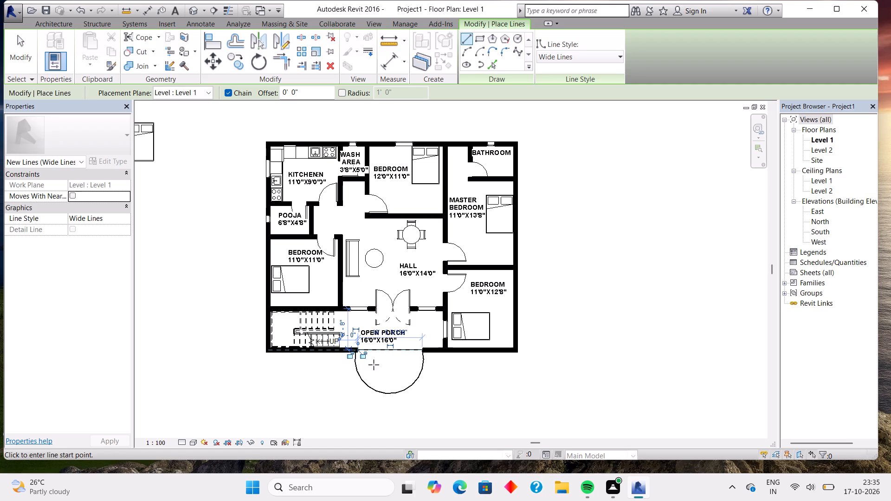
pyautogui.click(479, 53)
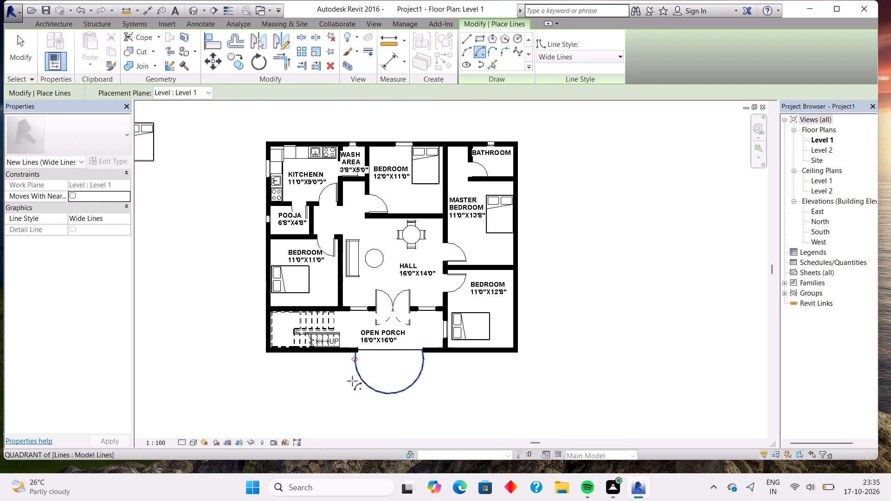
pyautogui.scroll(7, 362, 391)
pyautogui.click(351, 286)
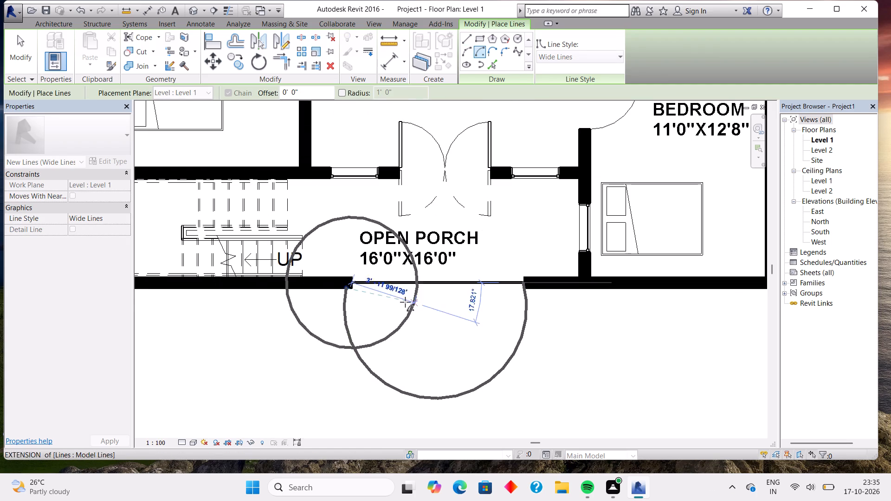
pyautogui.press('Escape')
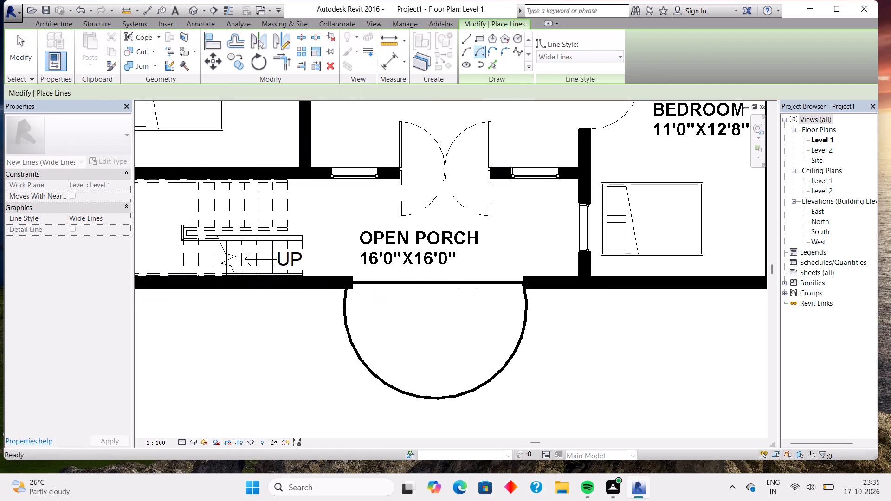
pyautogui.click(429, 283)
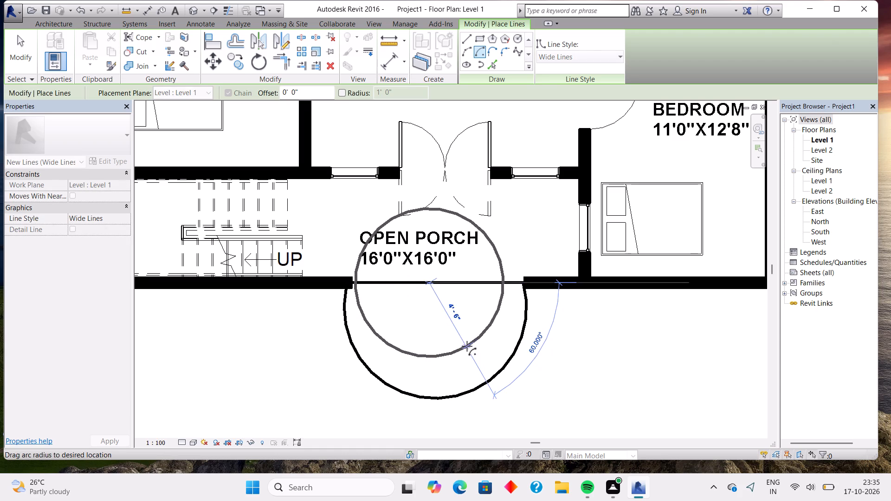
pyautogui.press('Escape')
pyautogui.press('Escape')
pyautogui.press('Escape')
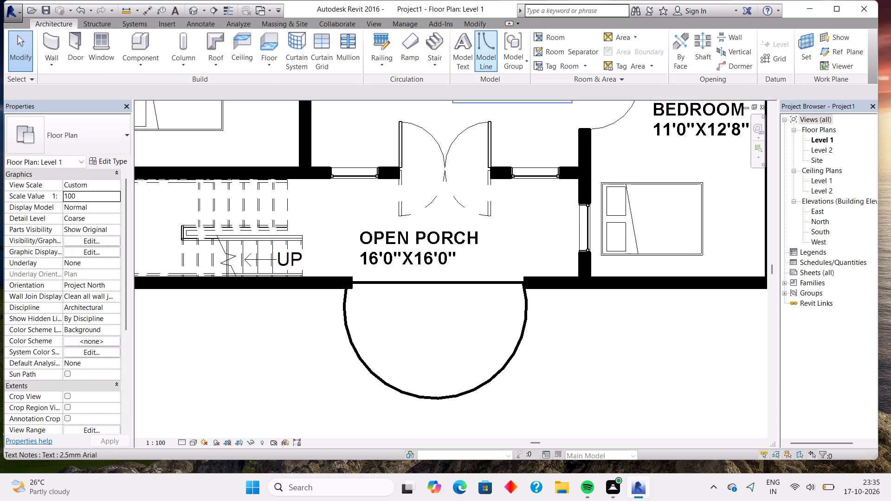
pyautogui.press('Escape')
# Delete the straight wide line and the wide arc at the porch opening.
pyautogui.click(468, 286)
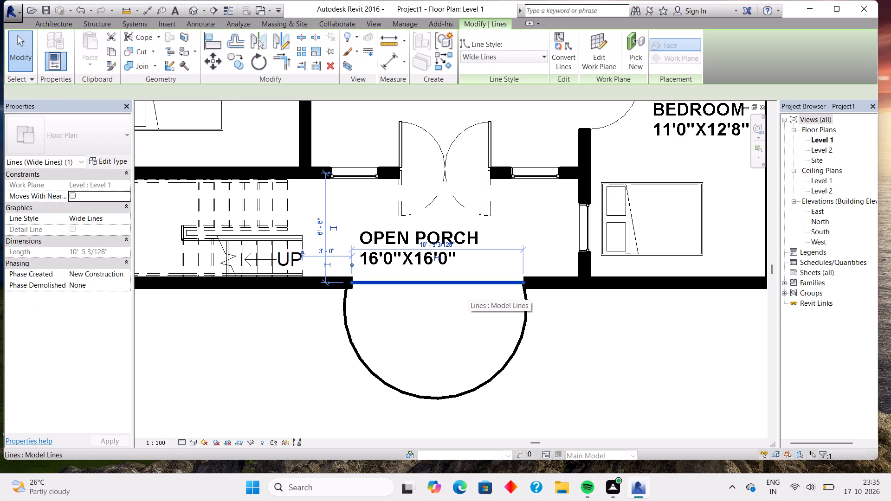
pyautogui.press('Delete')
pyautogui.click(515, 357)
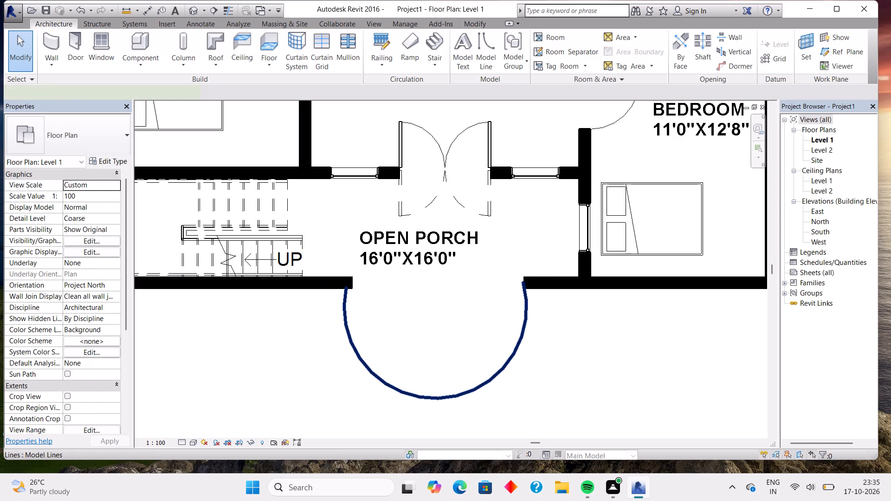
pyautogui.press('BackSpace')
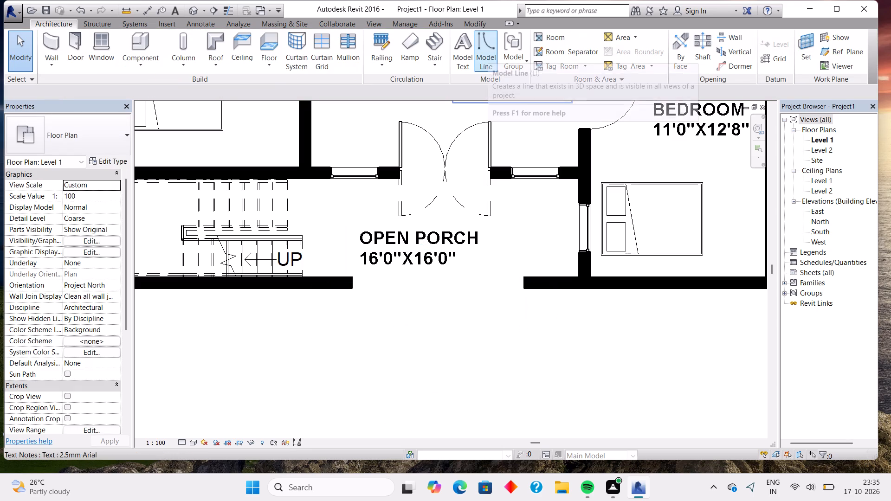
# Draw a straight Thin Lines model line across the porch opening, joining the outer corners of the two south wall ends.
pyautogui.click(493, 49)
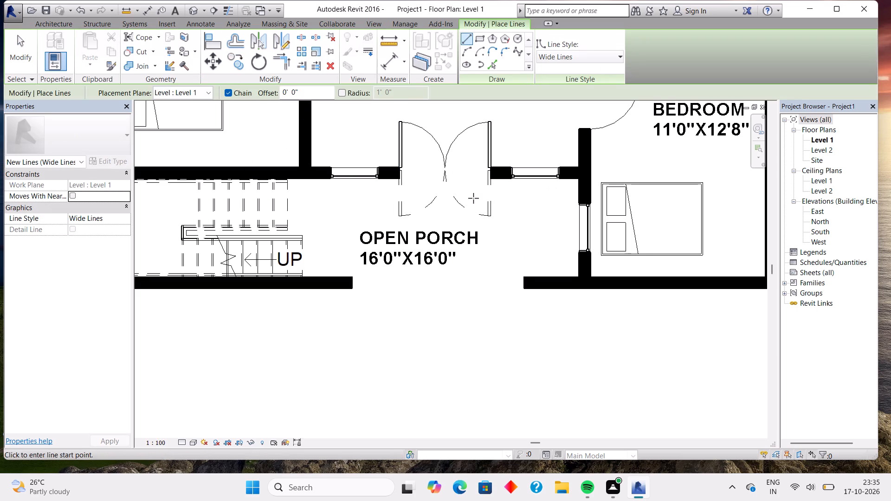
pyautogui.click(584, 55)
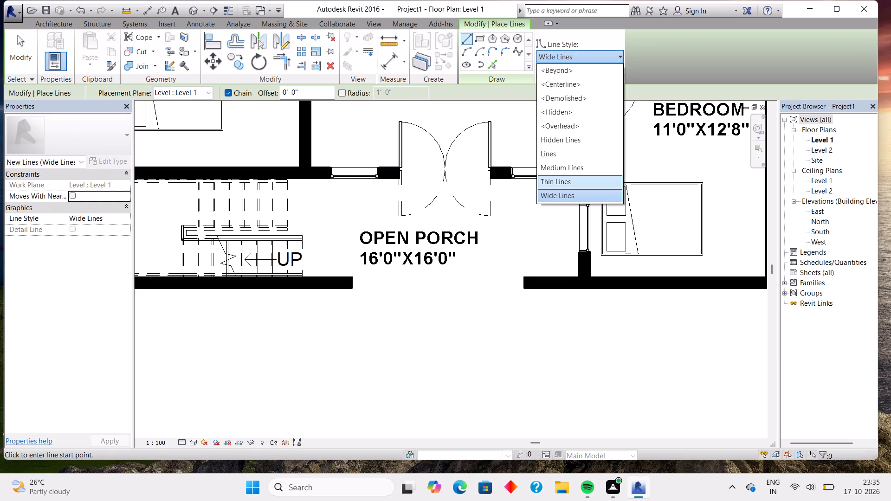
pyautogui.click(561, 183)
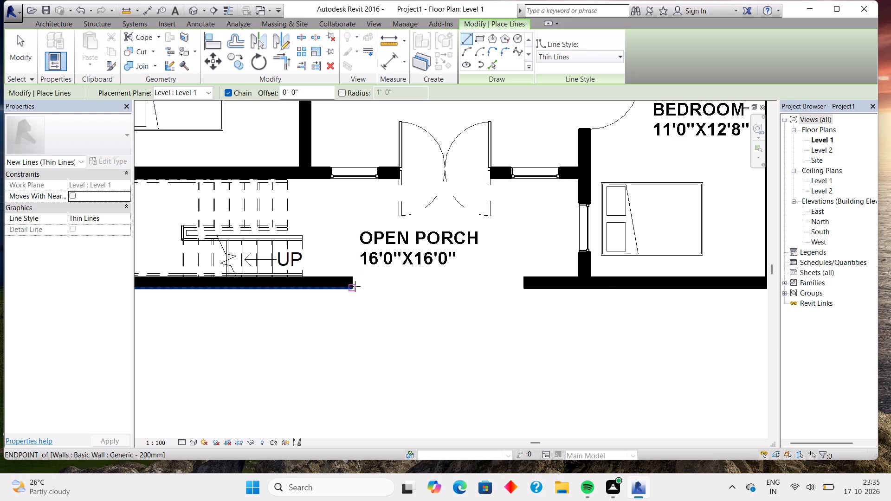
pyautogui.click(355, 286)
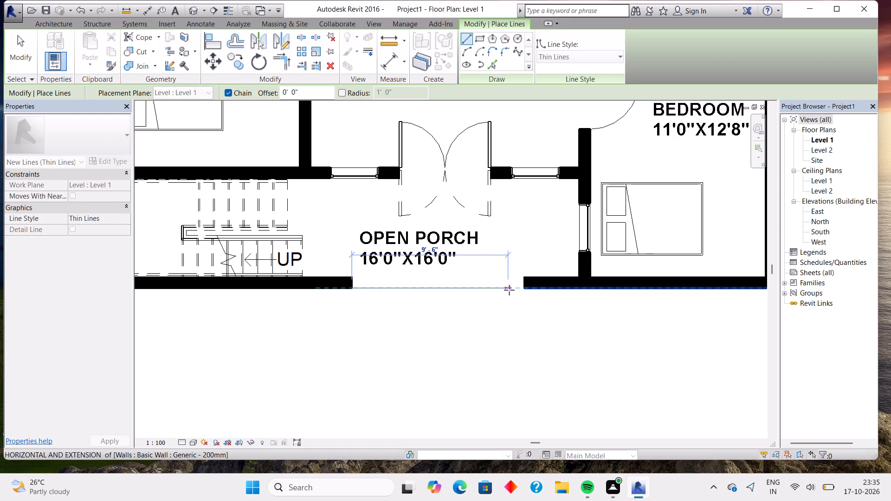
pyautogui.click(521, 289)
pyautogui.scroll(-4, 465, 341)
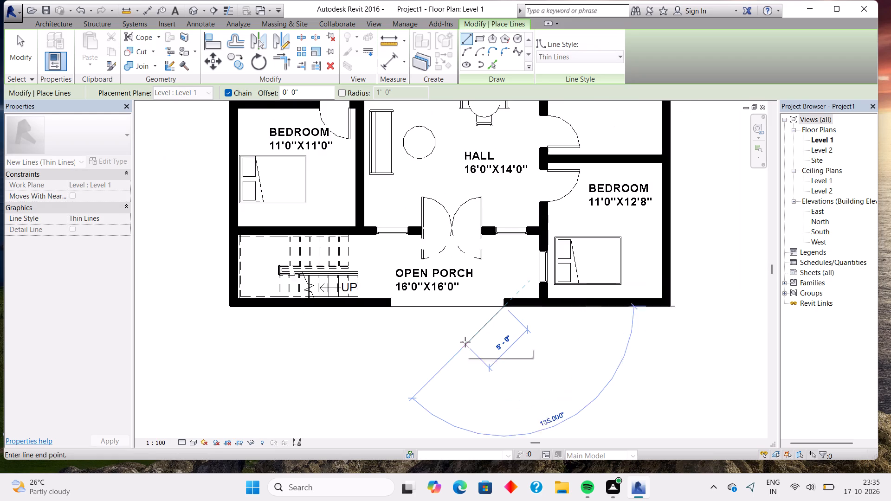
pyautogui.press('Escape')
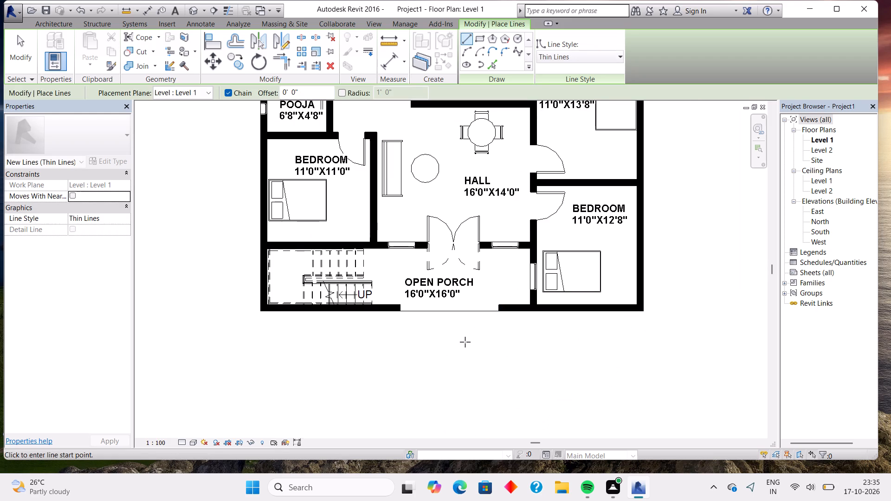
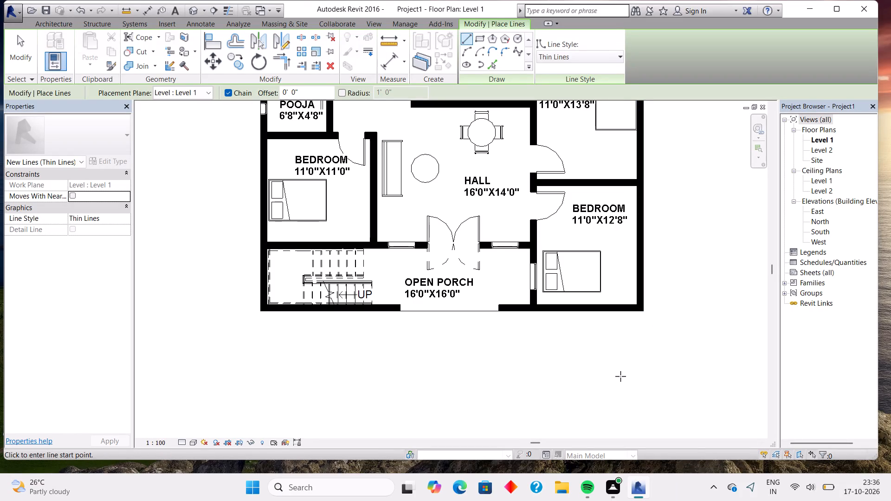
# Draw a thin-line partial ellipse outward across the open porch's entrance opening, about 10'-6" wide and 4'-6" deep.
pyautogui.scroll(-4, 620, 376)
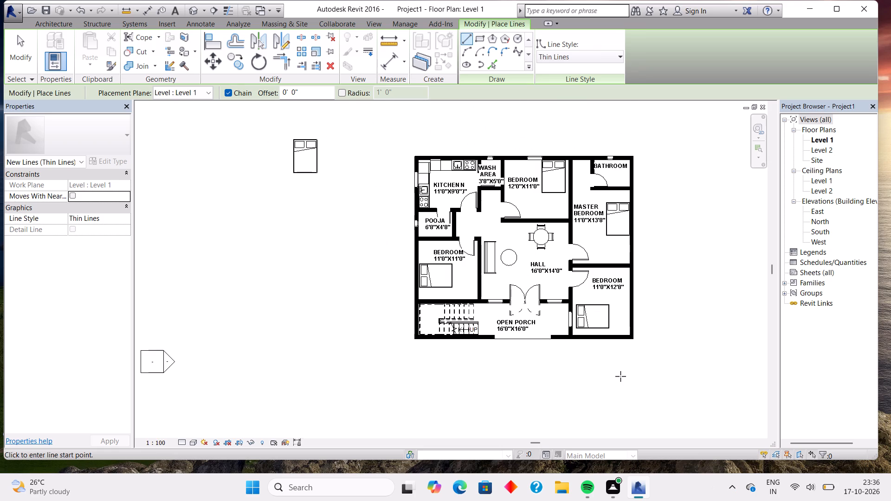
pyautogui.scroll(1, 620, 376)
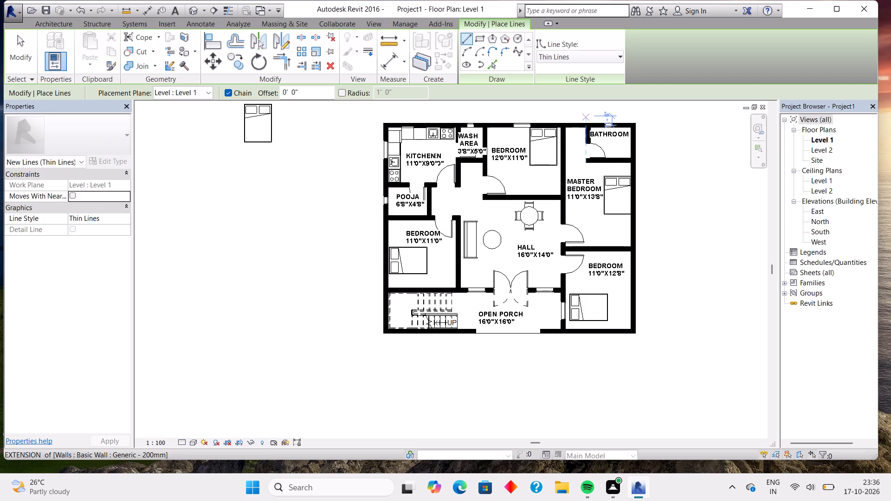
pyautogui.click(572, 51)
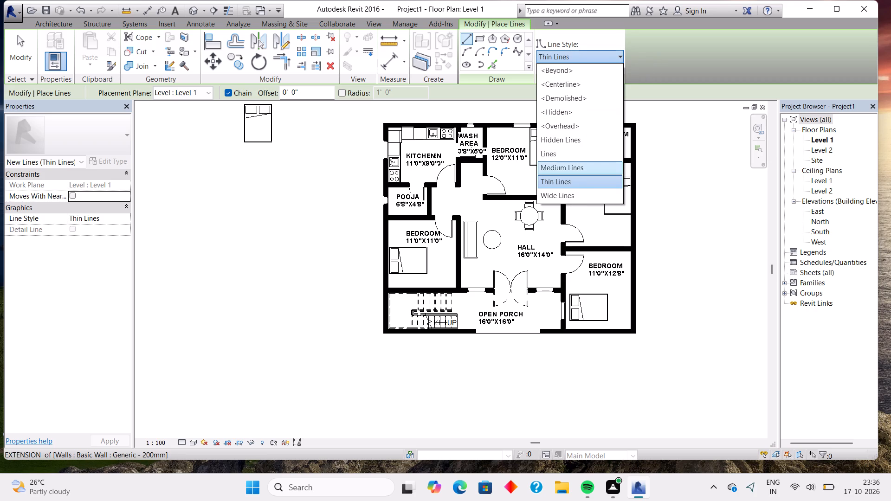
pyautogui.click(320, 182)
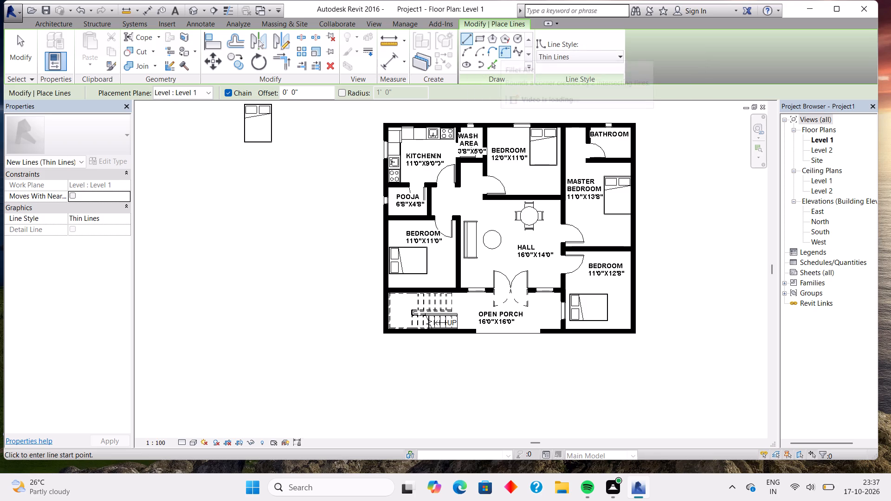
pyautogui.click(483, 60)
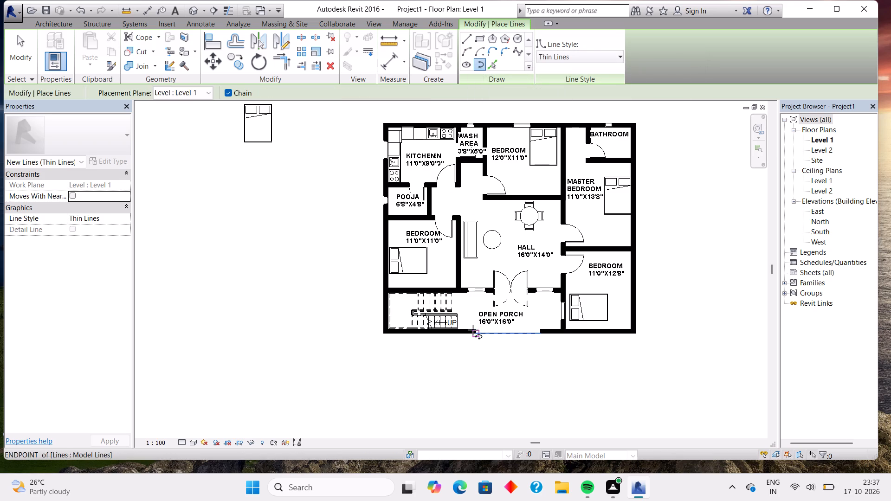
pyautogui.click(473, 330)
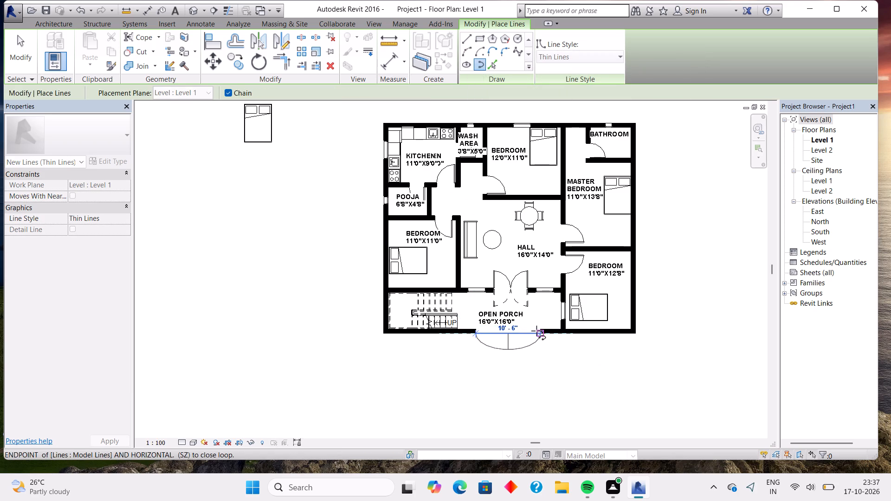
pyautogui.click(536, 331)
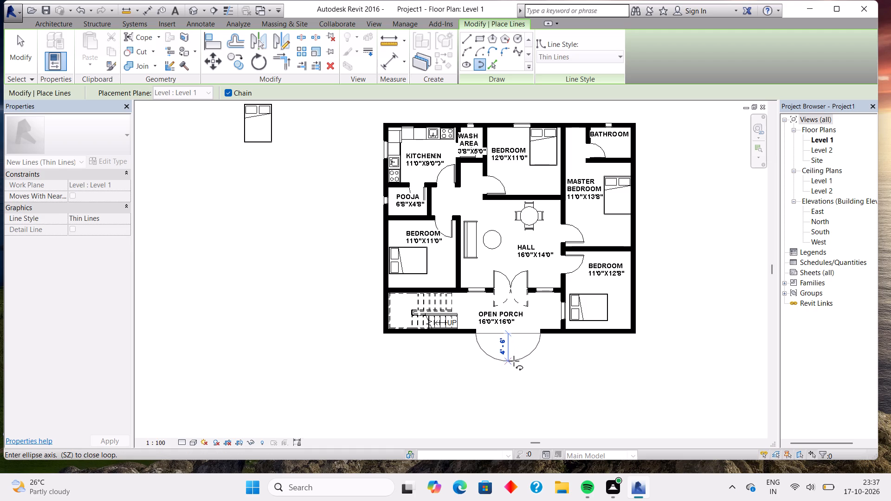
pyautogui.click(514, 361)
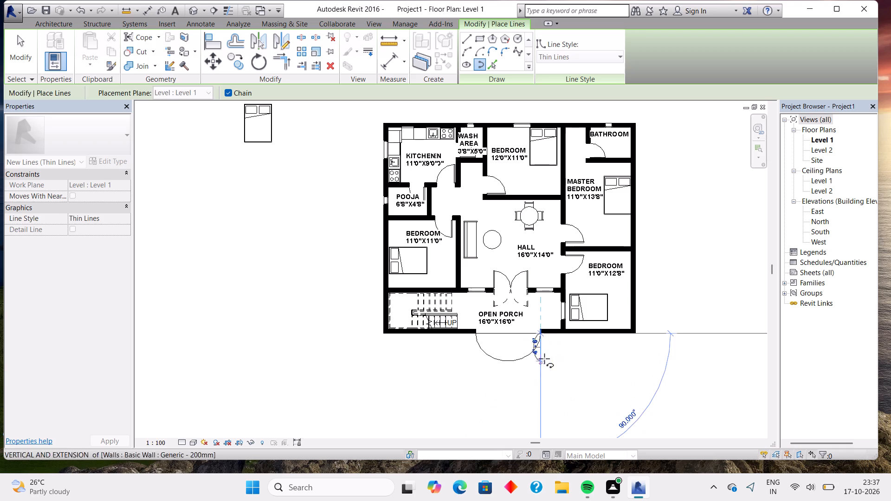
pyautogui.press('Escape')
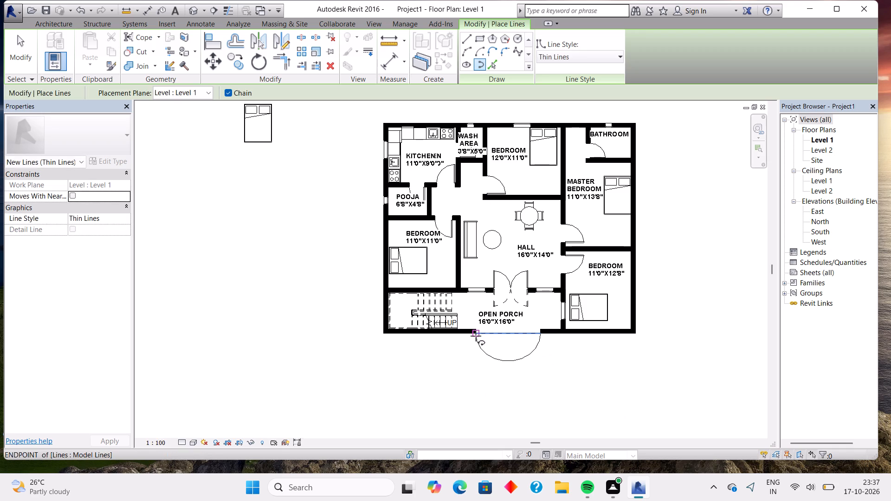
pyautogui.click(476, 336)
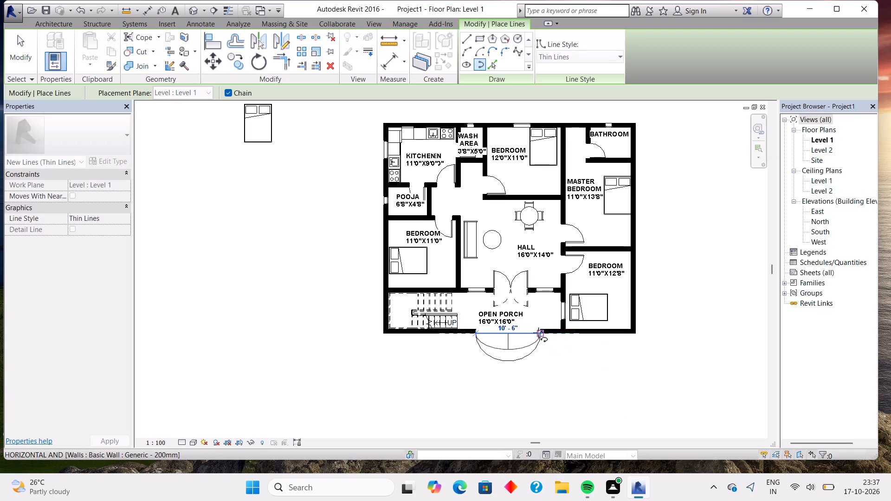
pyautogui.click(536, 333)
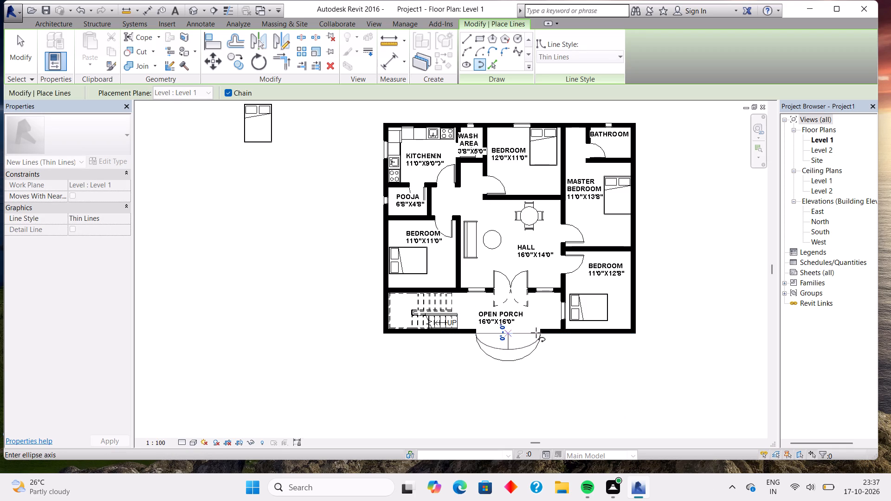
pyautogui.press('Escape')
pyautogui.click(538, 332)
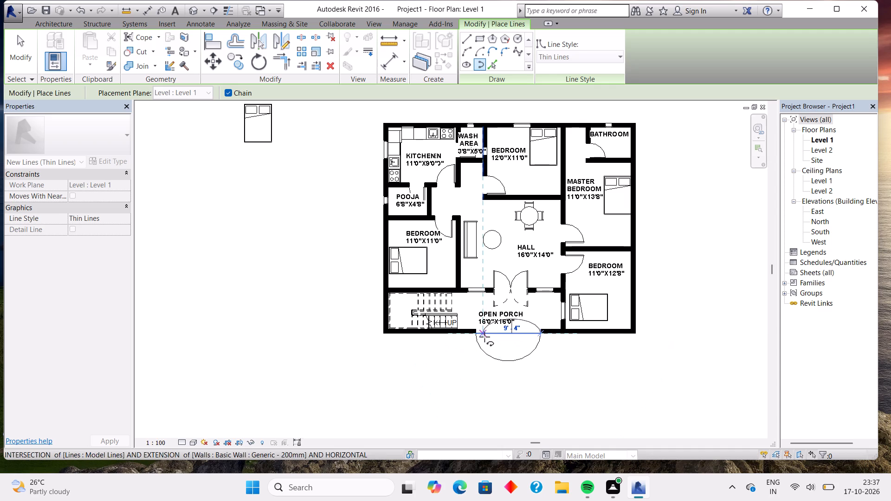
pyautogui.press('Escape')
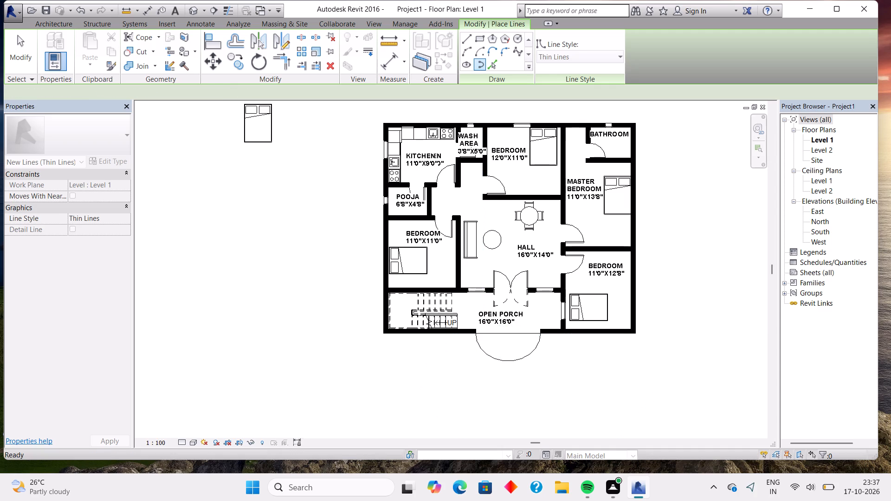
# Draw a second partial ellipse inside the first, spanning the same 10'-6" porch opening and about 2'-6" deep.
pyautogui.click(476, 334)
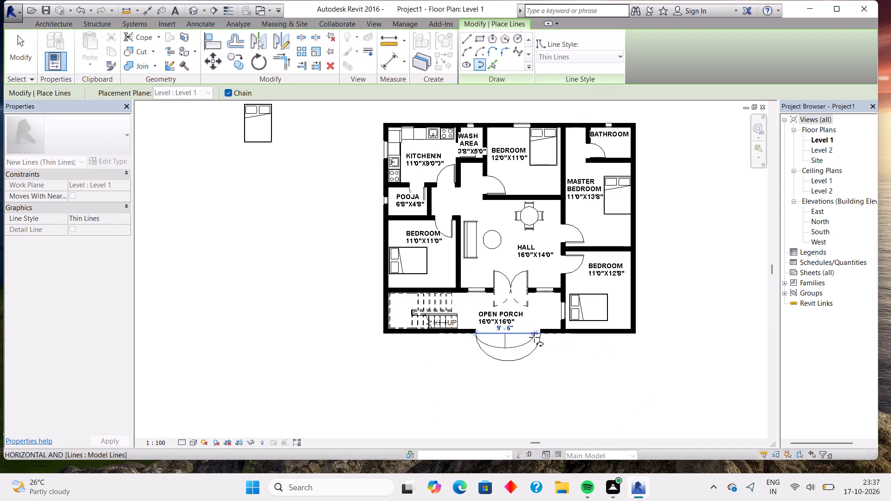
pyautogui.scroll(5, 539, 332)
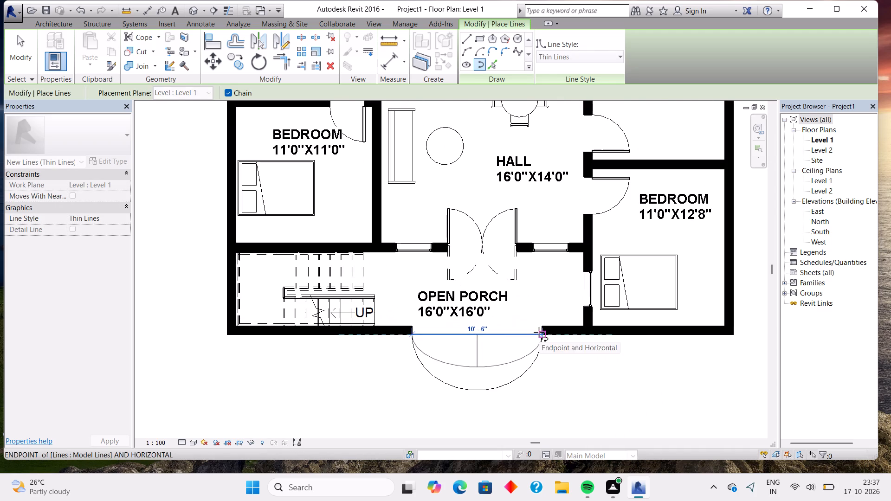
pyautogui.click(540, 333)
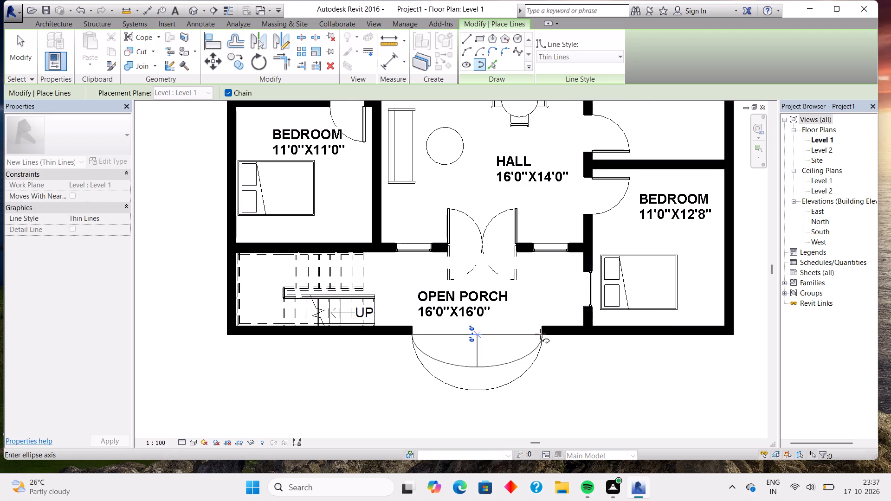
pyautogui.click(523, 367)
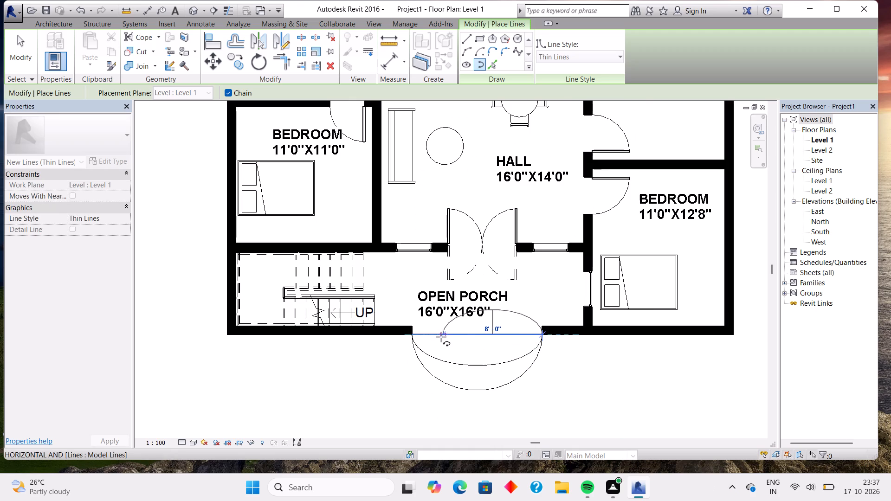
pyautogui.press('Escape')
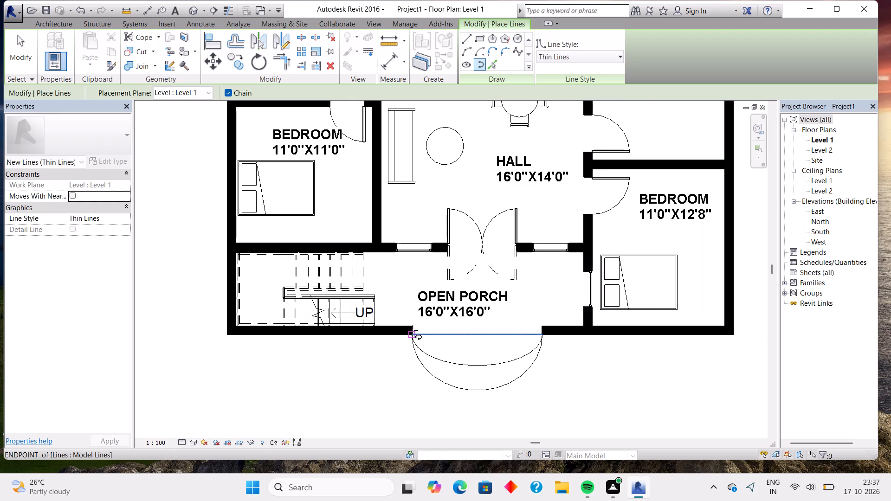
# Draw a third, shallow partial ellipse between the inner wall corners of the porch opening, about 10'-6" wide and 0'-7 7/8" deep.
pyautogui.click(413, 328)
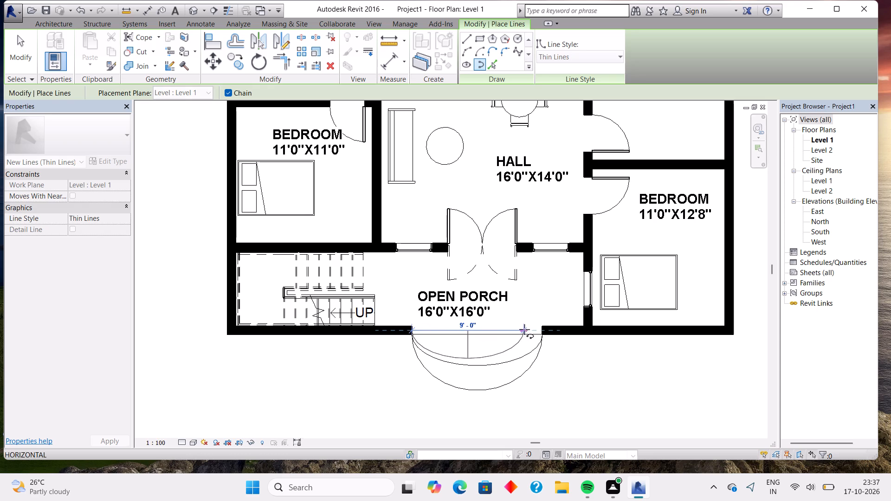
pyautogui.press('Escape')
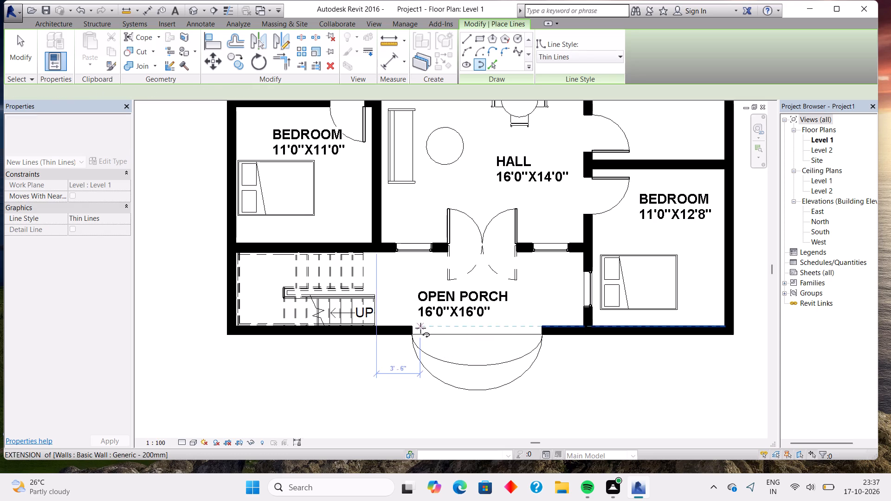
pyautogui.click(413, 328)
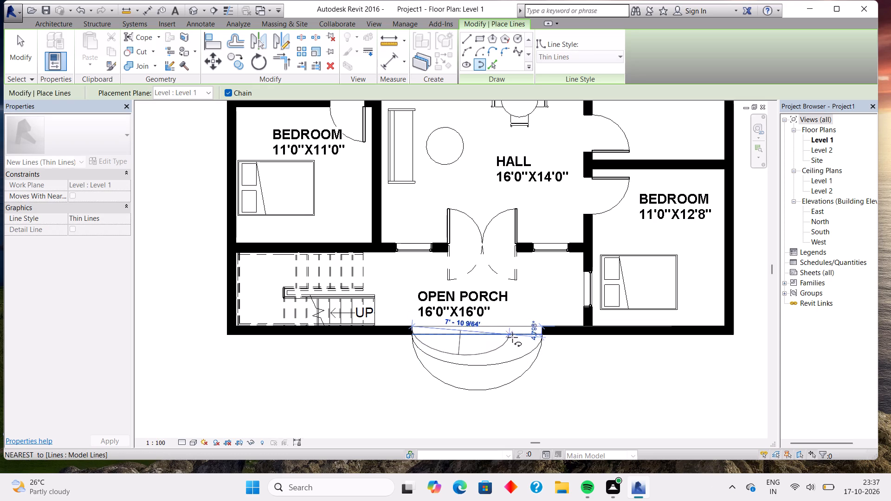
pyautogui.click(543, 329)
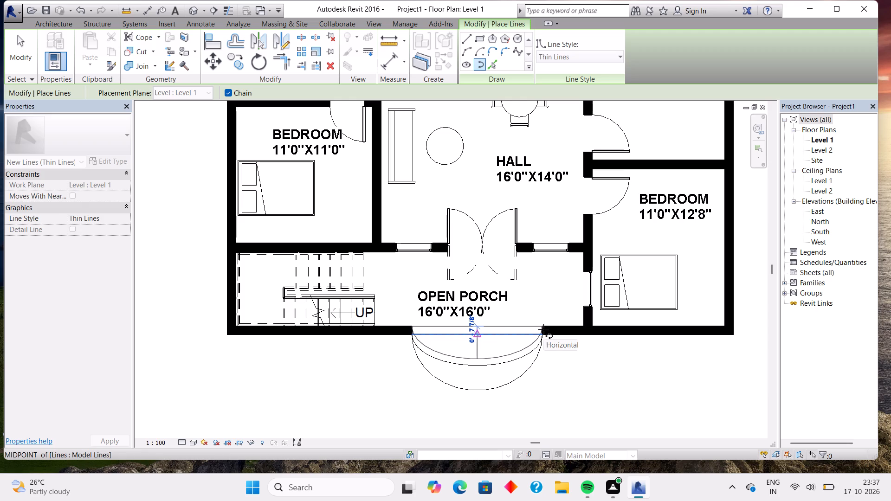
pyautogui.click(543, 329)
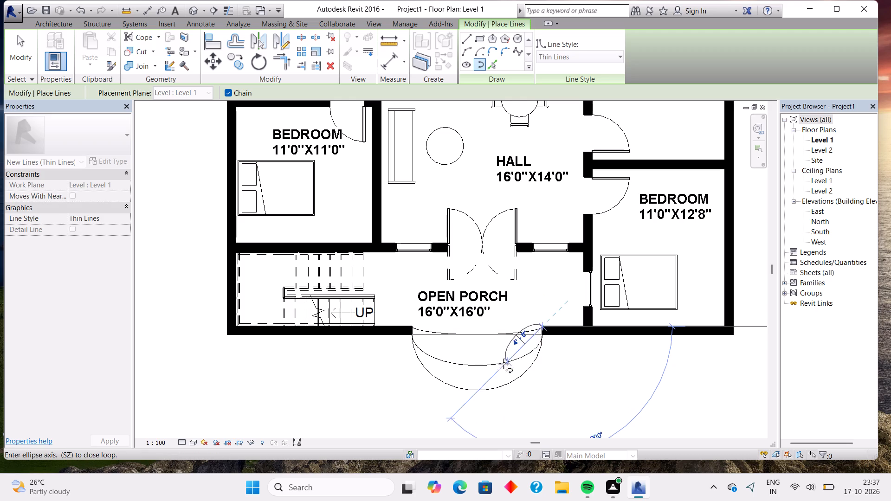
pyautogui.press('Escape')
pyautogui.press('Escape')
# Delete the straight model line that runs across the porch opening.
pyautogui.scroll(9, 483, 343)
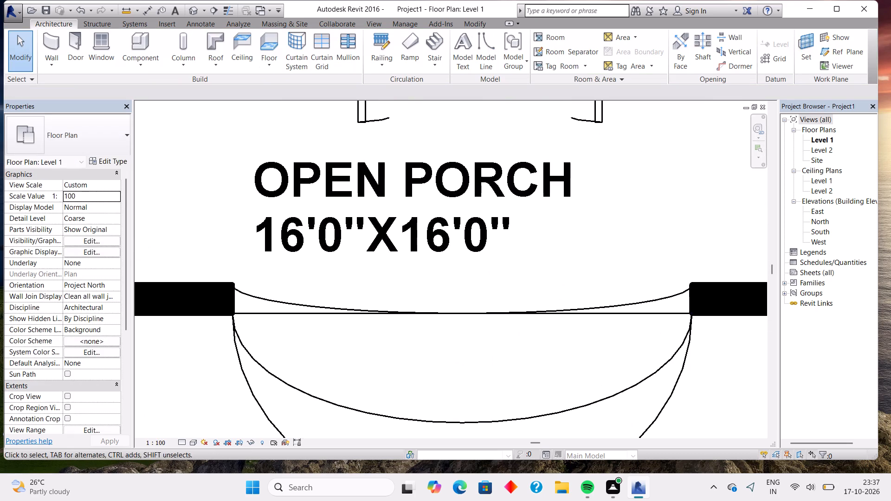
pyautogui.click(609, 315)
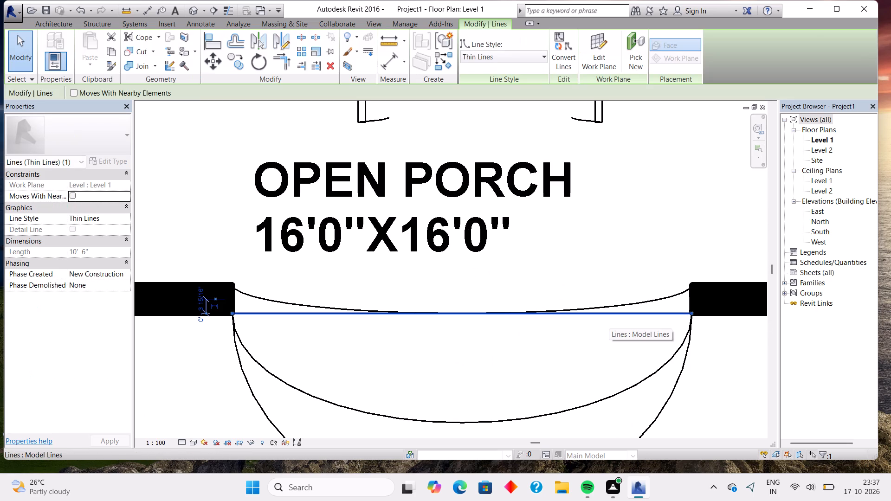
pyautogui.press('Delete')
# Draw a straight vertical model line through the entrance steps, from the middle of the innermost arc to the outermost arc.
pyautogui.scroll(-7, 600, 331)
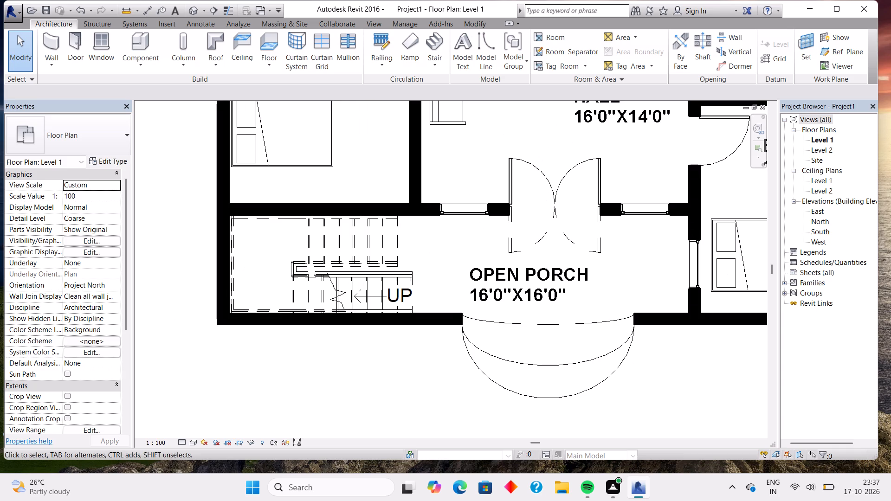
pyautogui.moveTo(636, 396); pyautogui.dragTo(600, 348, button='middle')
pyautogui.scroll(-2, 603, 353)
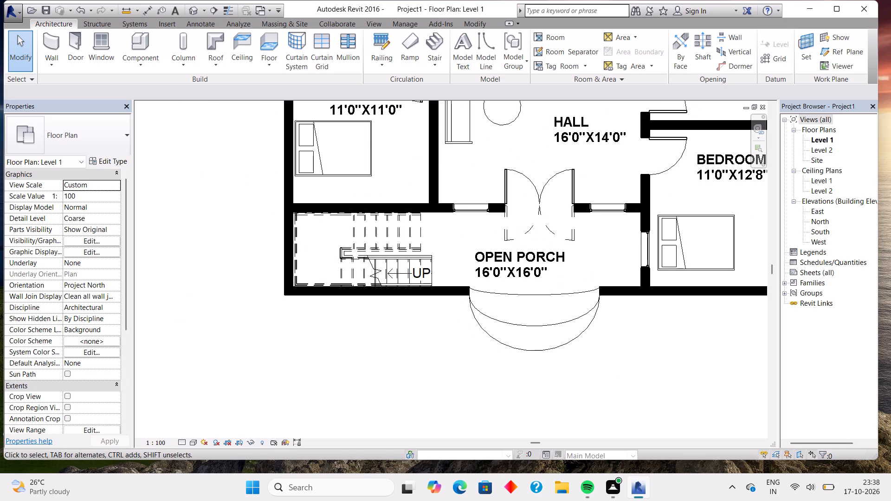
pyautogui.click(477, 48)
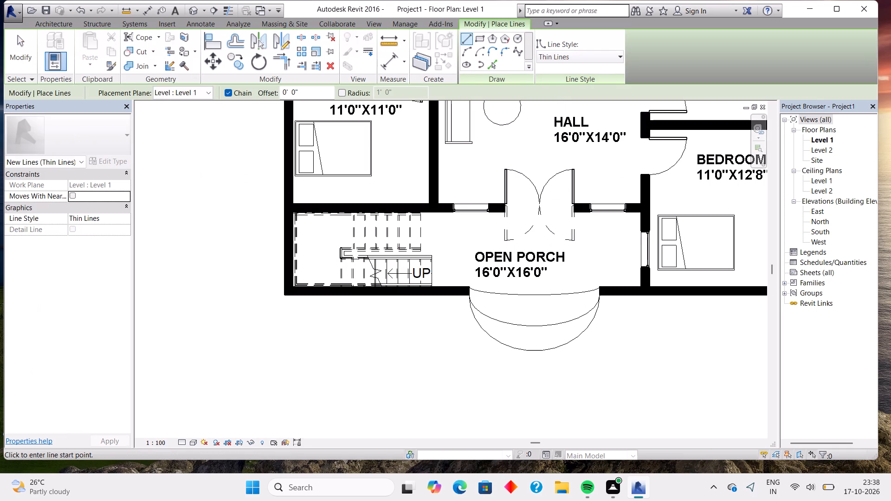
pyautogui.moveTo(535, 300); pyautogui.dragTo(534, 315)
pyautogui.click(536, 353)
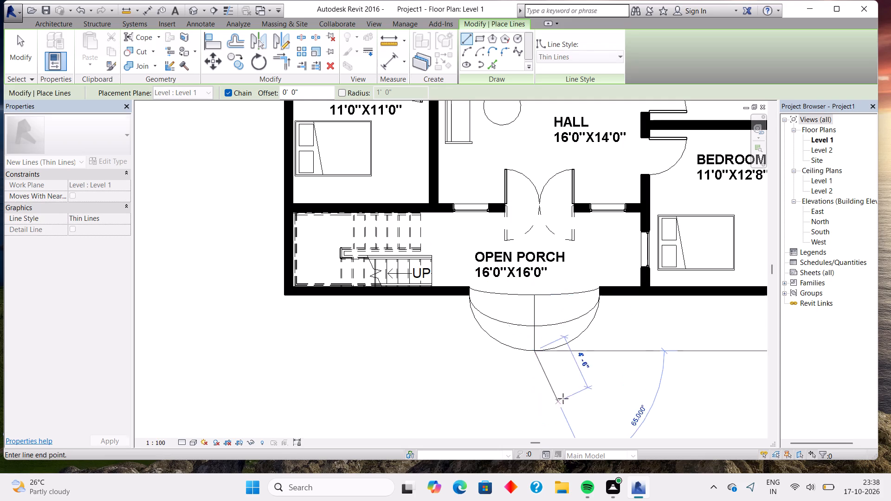
pyautogui.press('Escape')
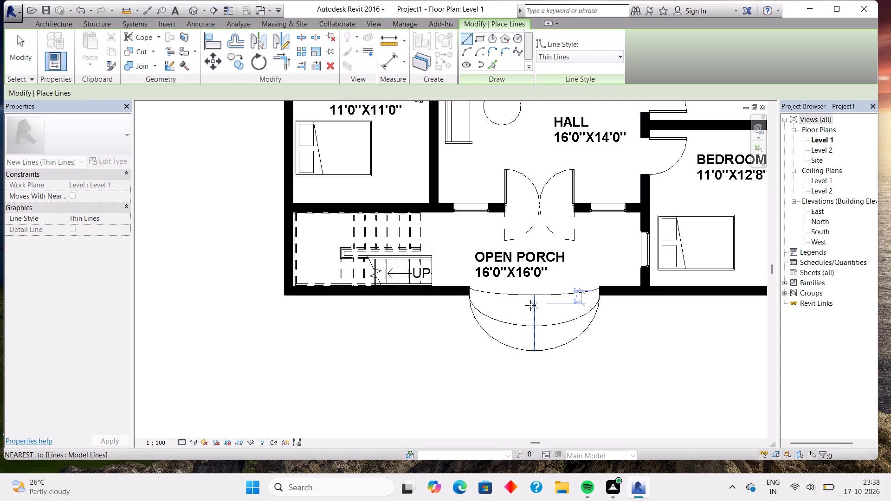
# Draw two short diagonal model lines forming an arrowhead at the porch end of the vertical line.
pyautogui.click(532, 299)
pyautogui.click(523, 311)
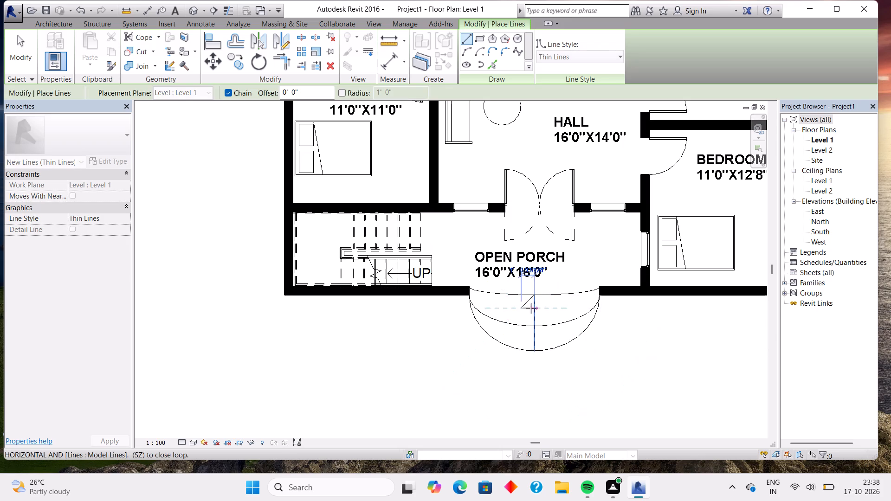
pyautogui.click(533, 299)
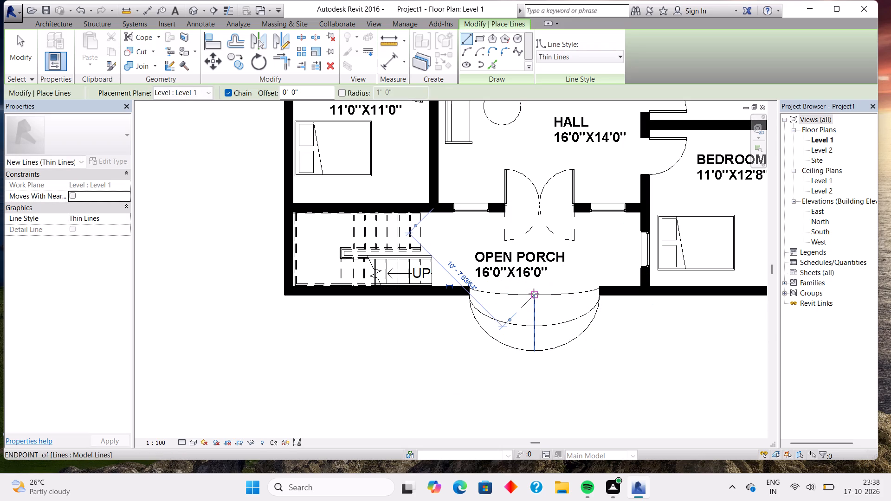
pyautogui.click(534, 294)
pyautogui.click(545, 306)
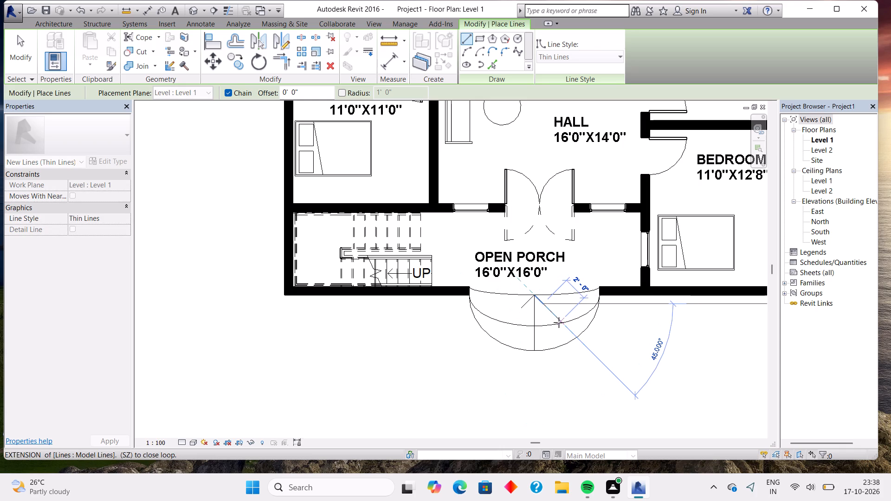
pyautogui.press('Escape')
pyautogui.scroll(-3, 559, 322)
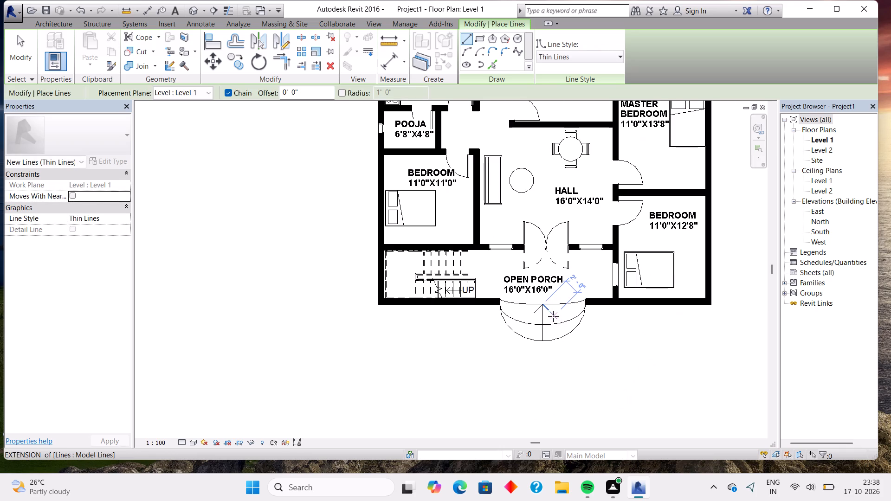
pyautogui.click(553, 316)
pyautogui.press('Escape')
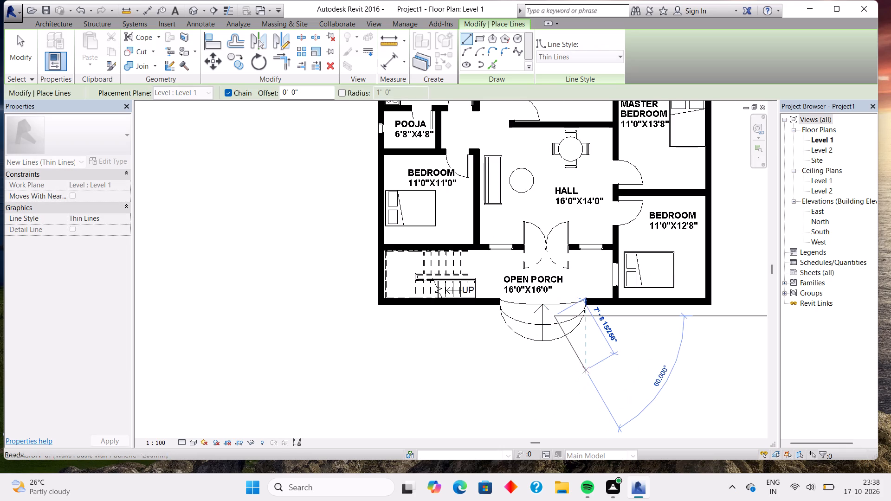
# Extend the arrowhead's right diagonal model line outward at 45° to about the same length as its left diagonal.
pyautogui.scroll(7, 569, 336)
pyautogui.click(513, 268)
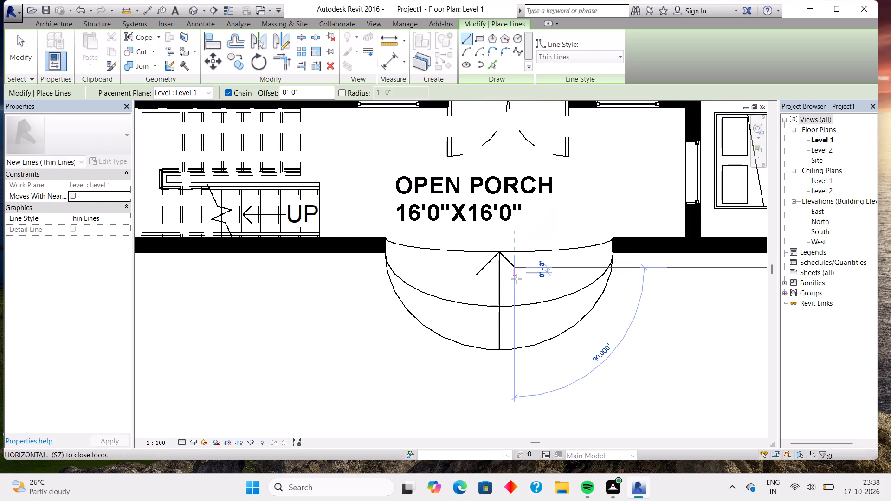
pyautogui.moveTo(517, 270); pyautogui.dragTo(523, 277)
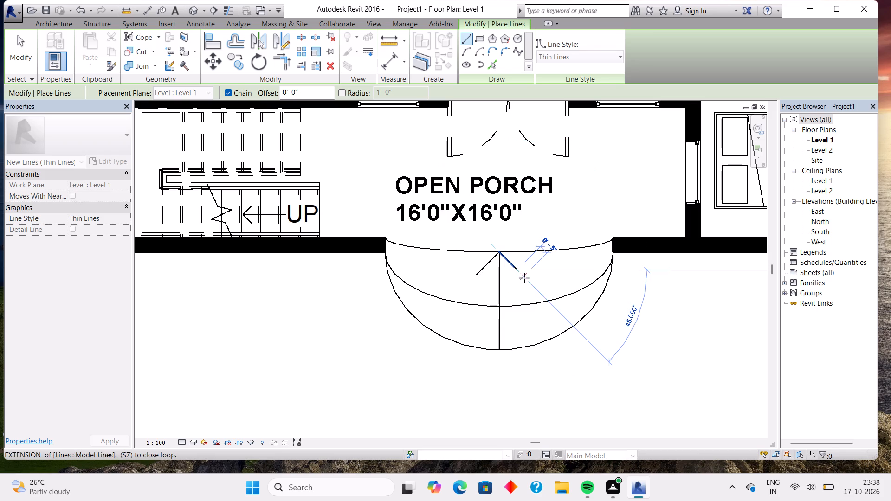
pyautogui.click(524, 278)
pyautogui.press('Escape')
pyautogui.press('Escape')
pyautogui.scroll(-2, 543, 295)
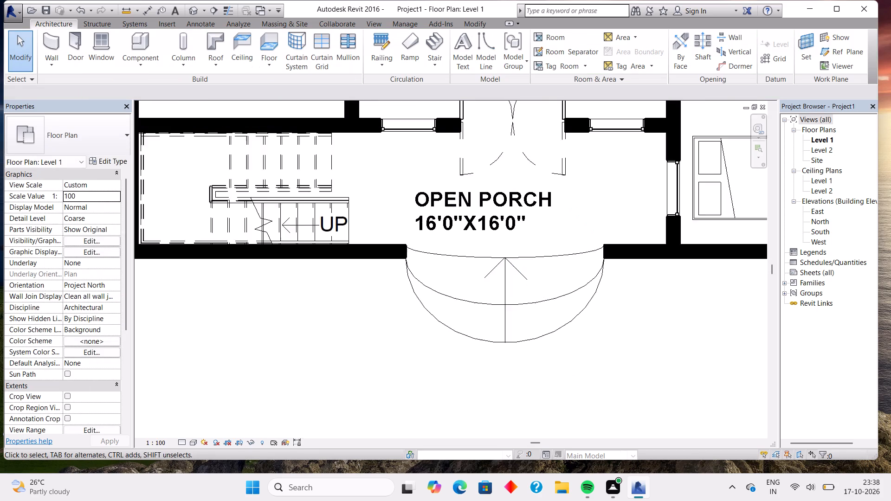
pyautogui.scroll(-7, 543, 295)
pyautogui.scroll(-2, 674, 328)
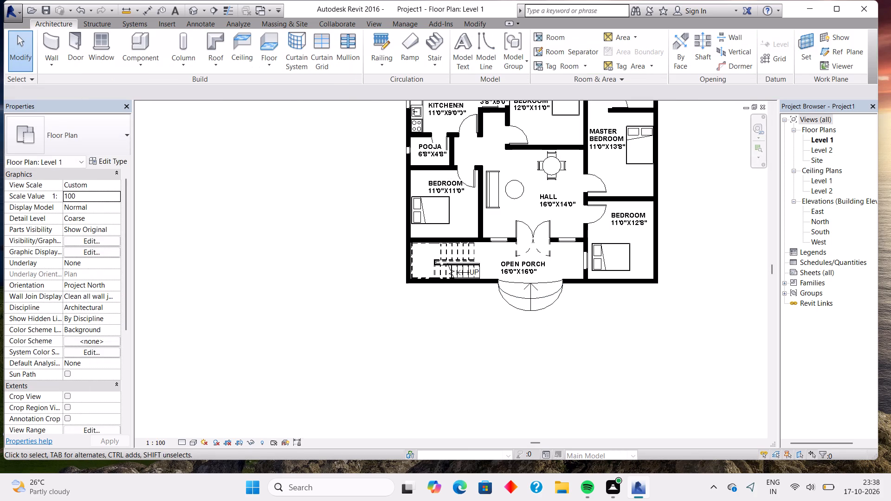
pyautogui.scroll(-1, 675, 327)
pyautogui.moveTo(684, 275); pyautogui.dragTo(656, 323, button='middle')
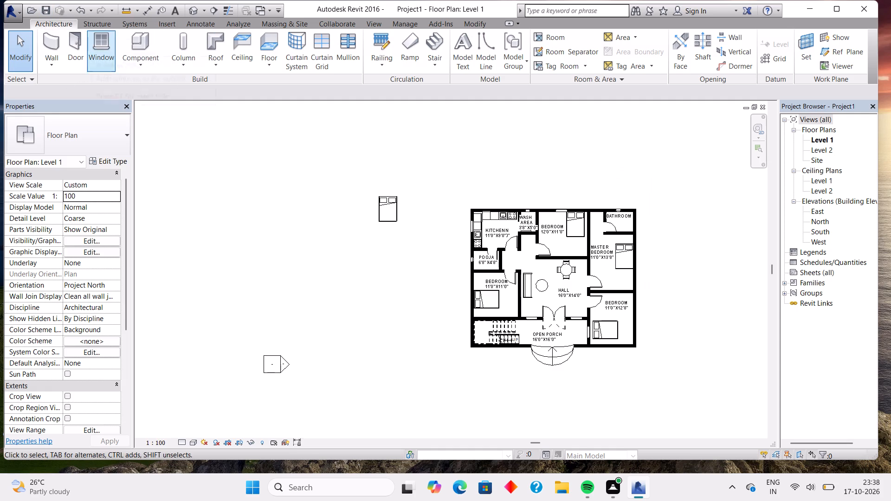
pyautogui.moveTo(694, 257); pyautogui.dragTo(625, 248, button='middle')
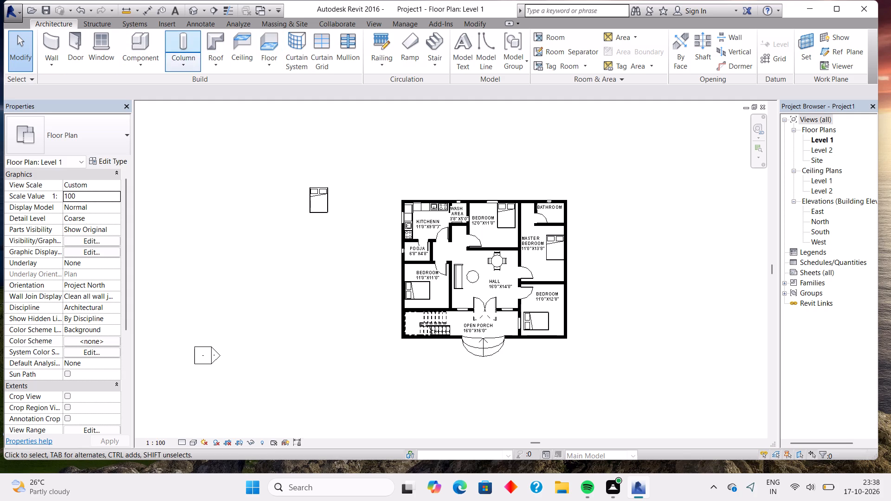
# Save the project in the Documents folder as a project file named PLAN 21.
pyautogui.click(45, 12)
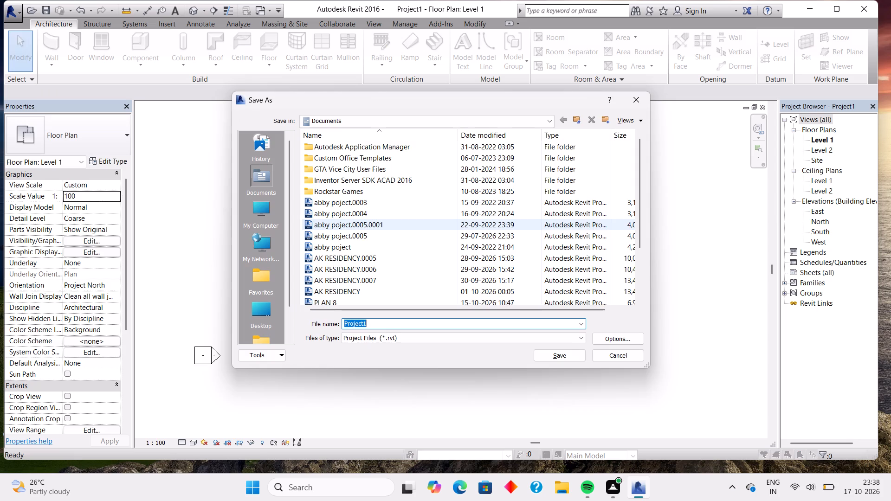
pyautogui.scroll(-8, 352, 244)
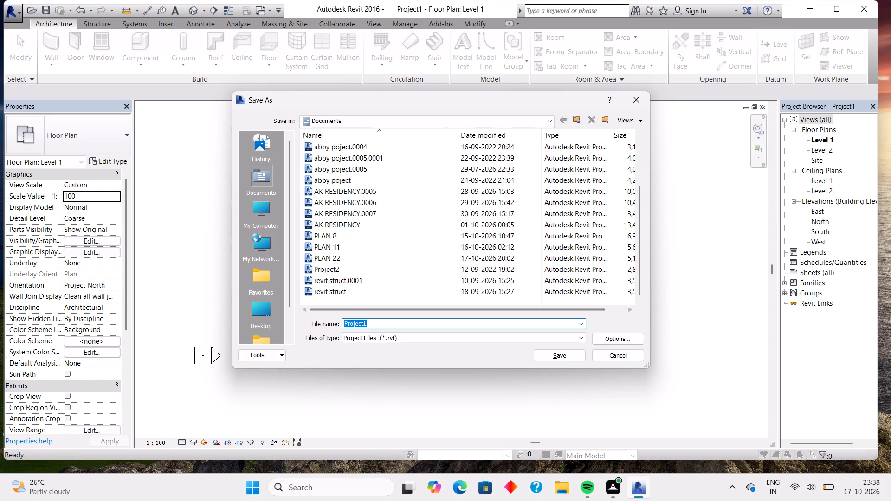
pyautogui.click(400, 326)
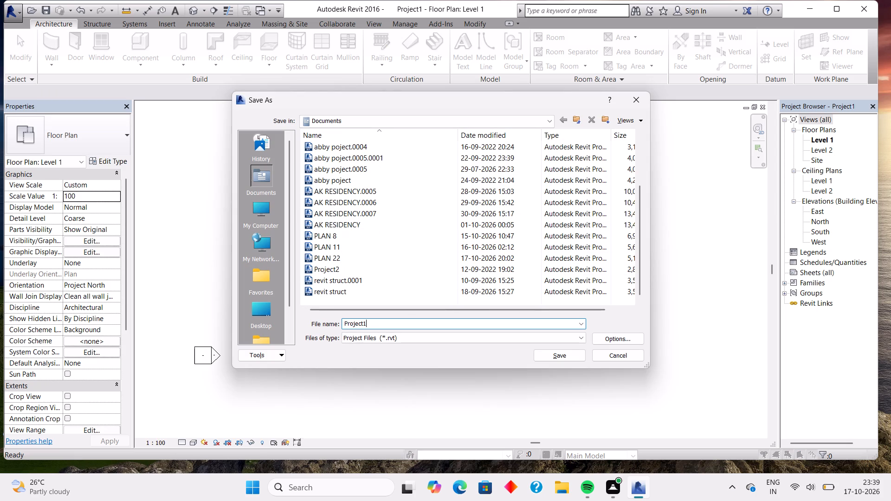
pyautogui.click(400, 327)
pyautogui.press('BackSpace')
pyautogui.press('BackSpace')
pyautogui.press('BackSpace')
pyautogui.press('BackSpace')
pyautogui.press('BackSpace')
pyautogui.press('BackSpace')
pyautogui.press('BackSpace')
pyautogui.press('BackSpace')
pyautogui.press('BackSpace')
pyautogui.press('BackSpace')
pyautogui.press('BackSpace')
pyautogui.press('BackSpace')
pyautogui.press('BackSpace')
pyautogui.press('BackSpace')
pyautogui.press('BackSpace')
pyautogui.press('BackSpace')
pyautogui.press('BackSpace')
pyautogui.press('BackSpace')
pyautogui.press('BackSpace')
pyautogui.press('BackSpace')
pyautogui.write('PLAN')
pyautogui.press('space')
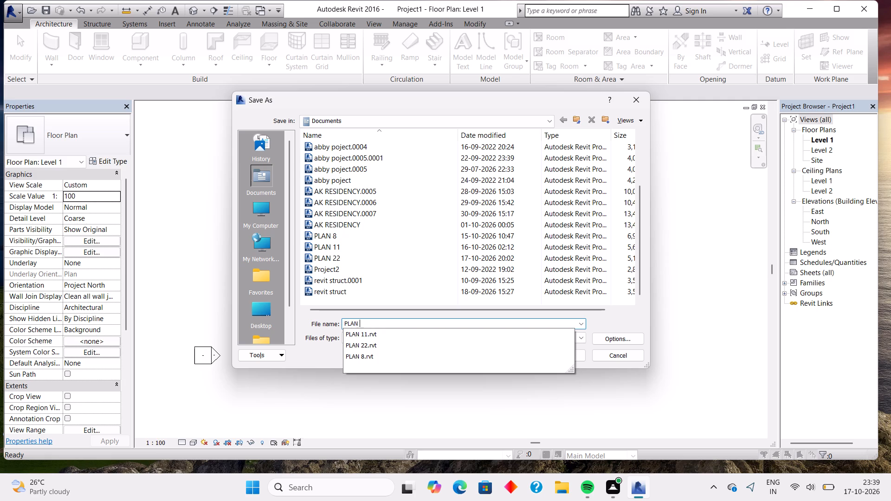
pyautogui.write('21')
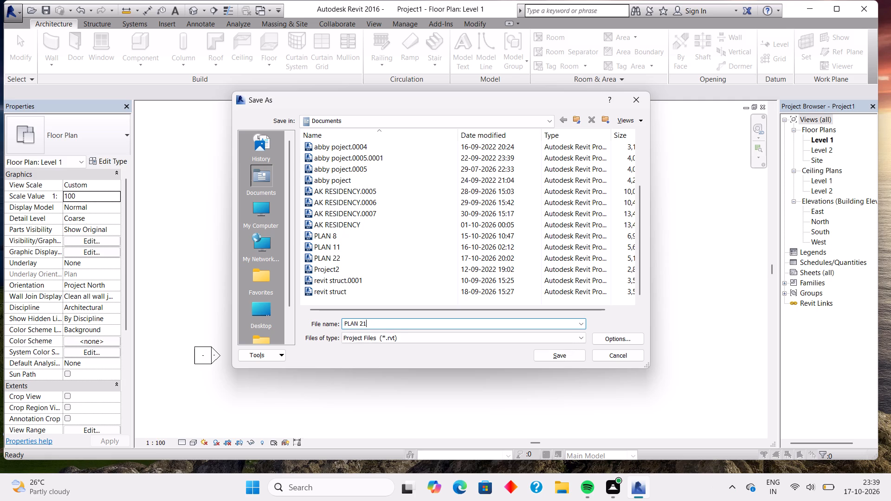
pyautogui.click(556, 353)
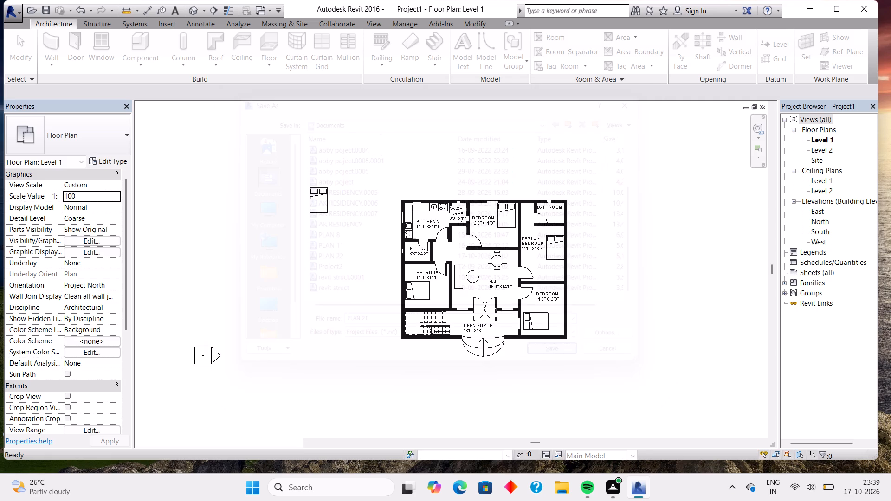